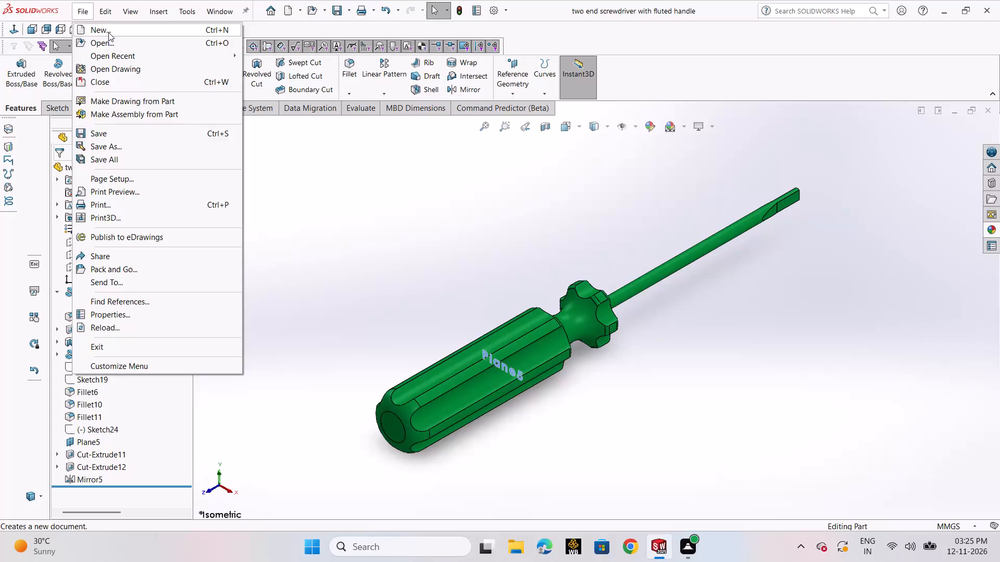
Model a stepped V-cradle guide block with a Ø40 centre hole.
Create a new blank part document while keeping the fluted-handle screwdriver part open.
click(108, 32)
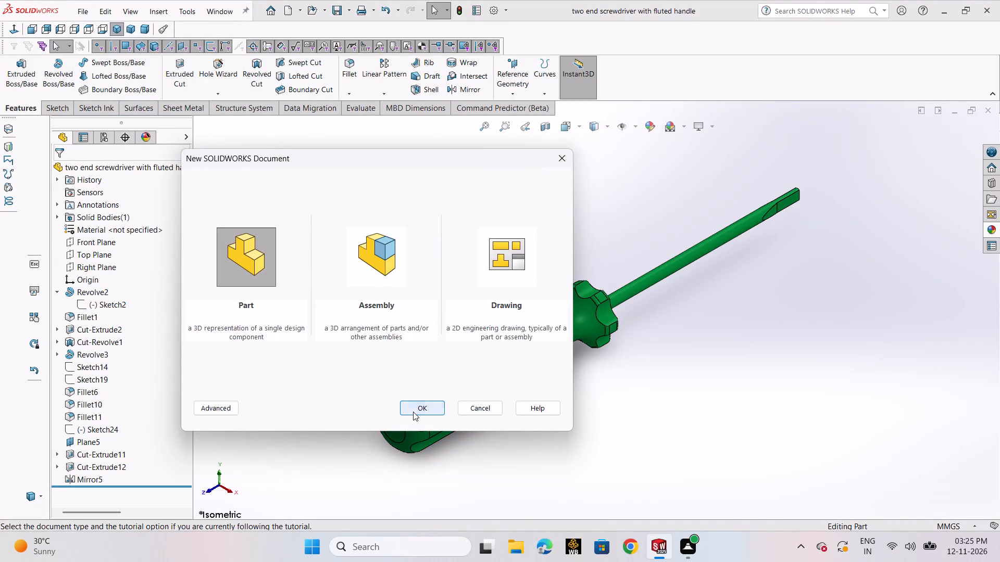
click(413, 412)
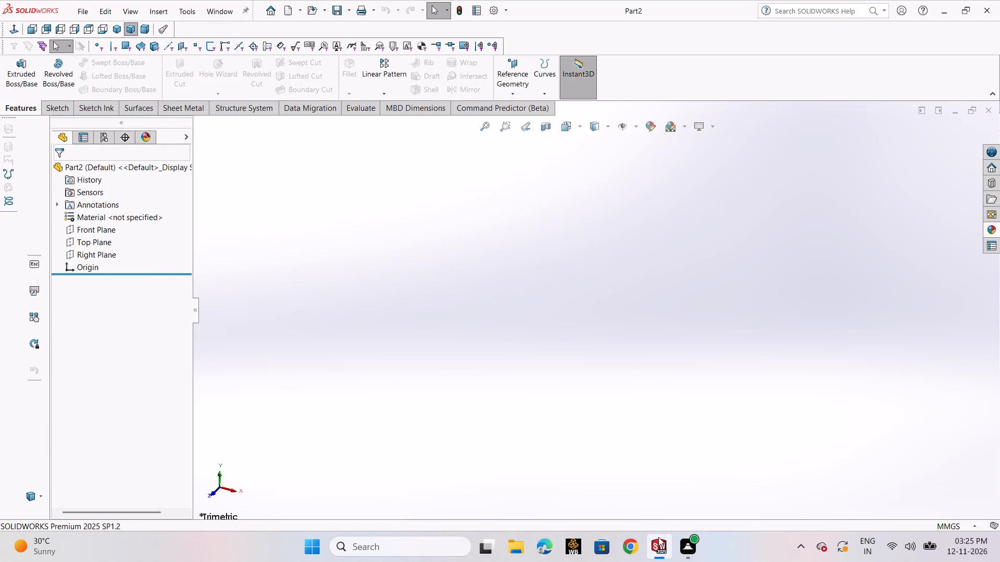
click(647, 439)
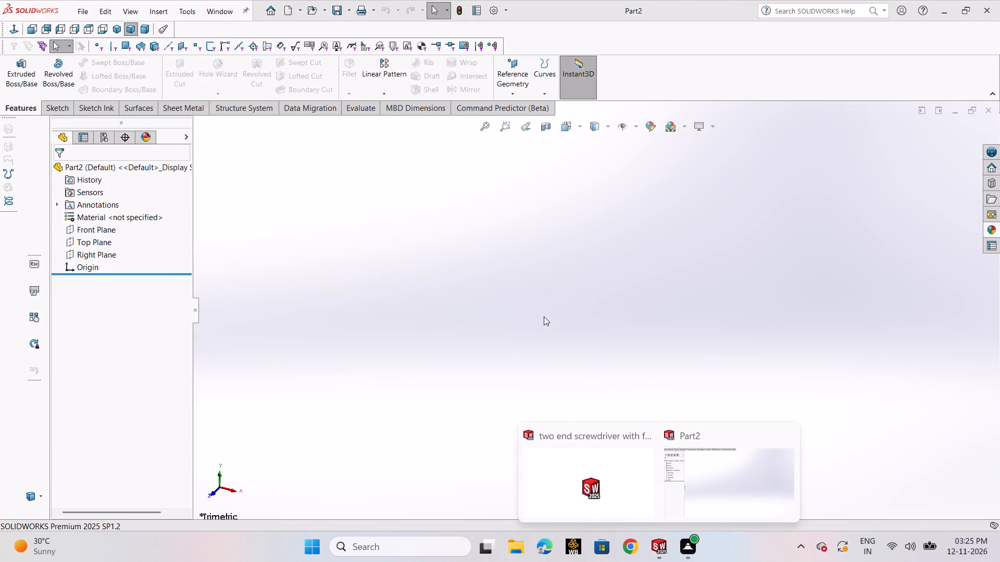
click(542, 316)
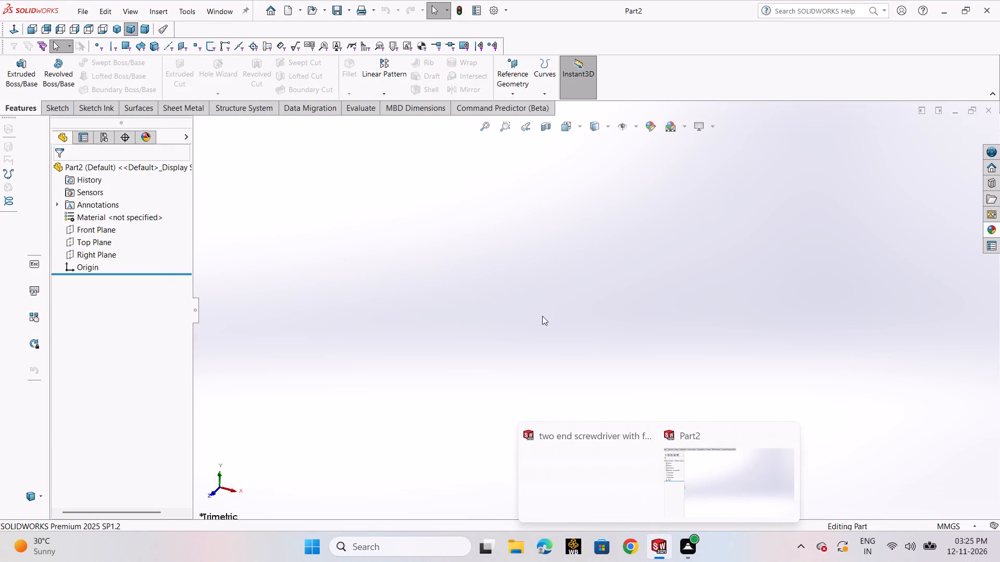
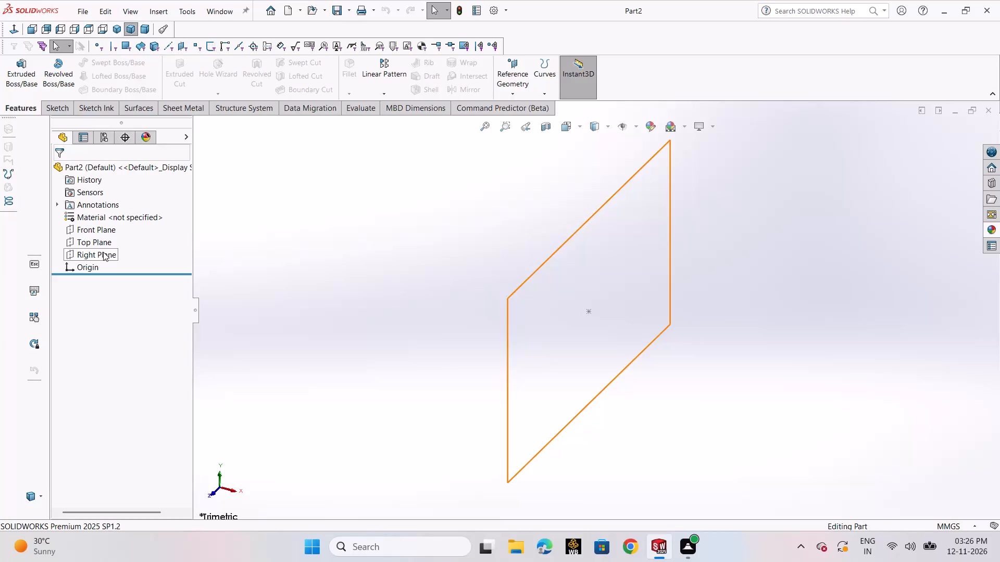
Start a new sketch on the Front Plane.
click(85, 254)
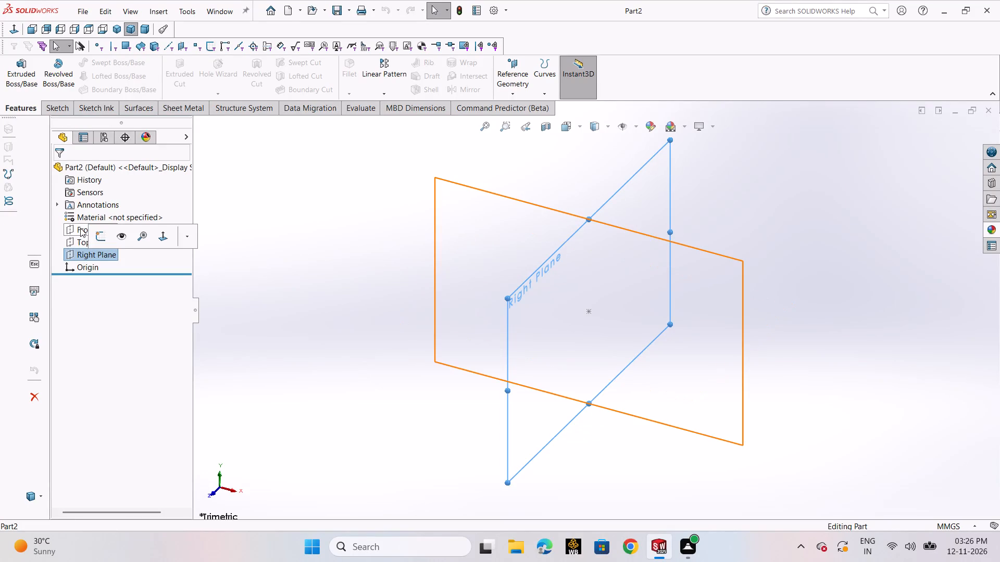
click(80, 228)
click(98, 214)
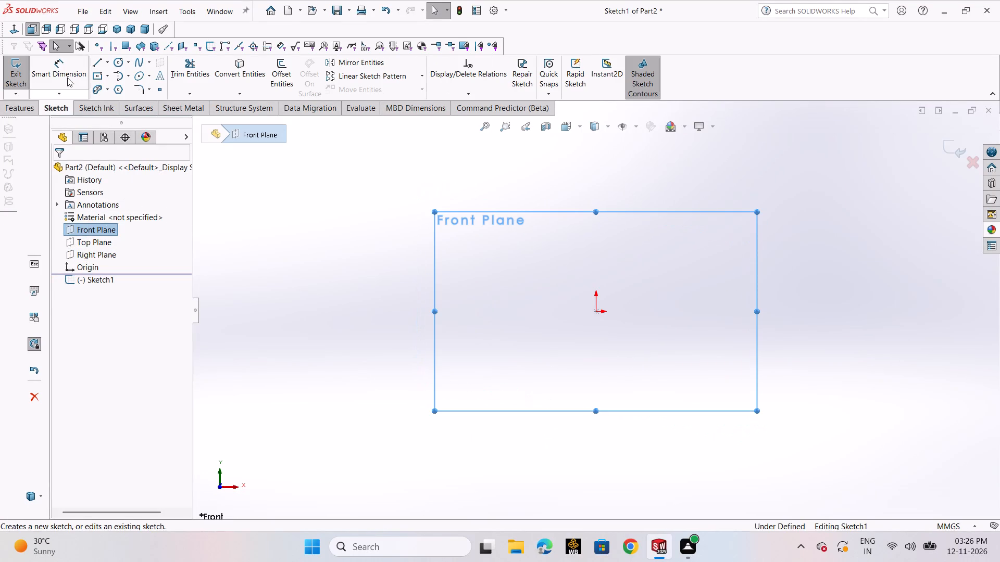
Draw a horizontal midpoint line about 217 mm long, centred on the origin.
click(99, 80)
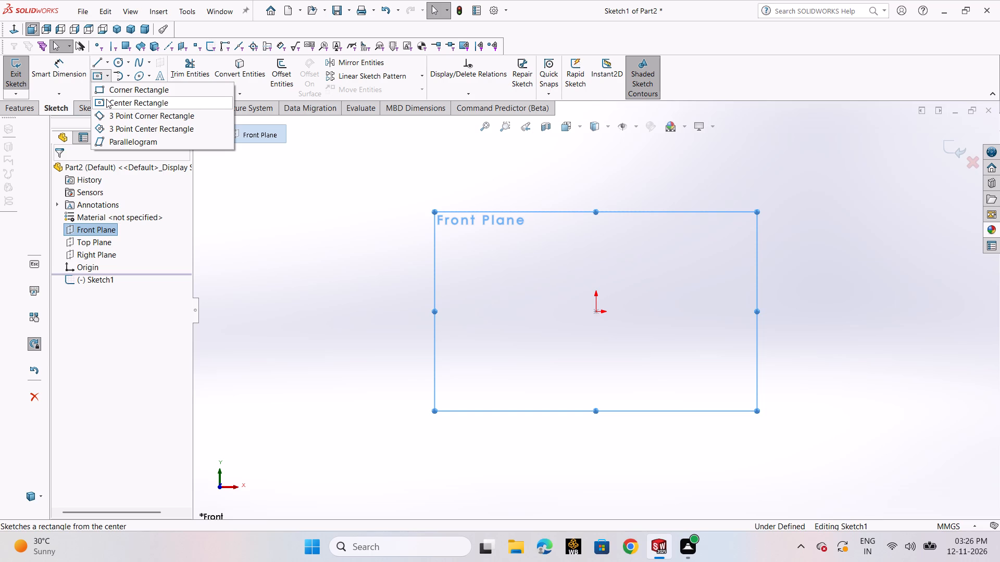
click(275, 226)
click(103, 68)
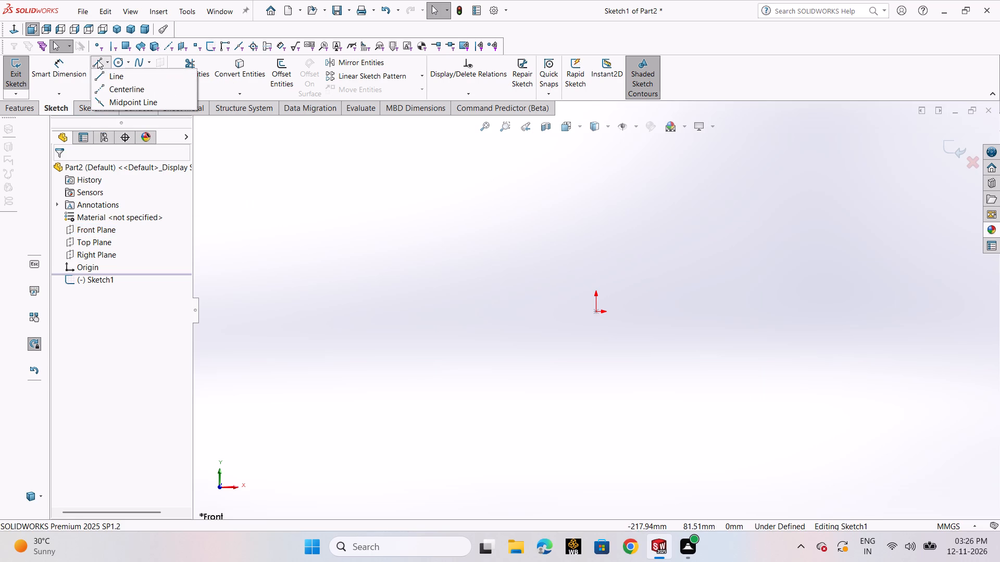
click(97, 65)
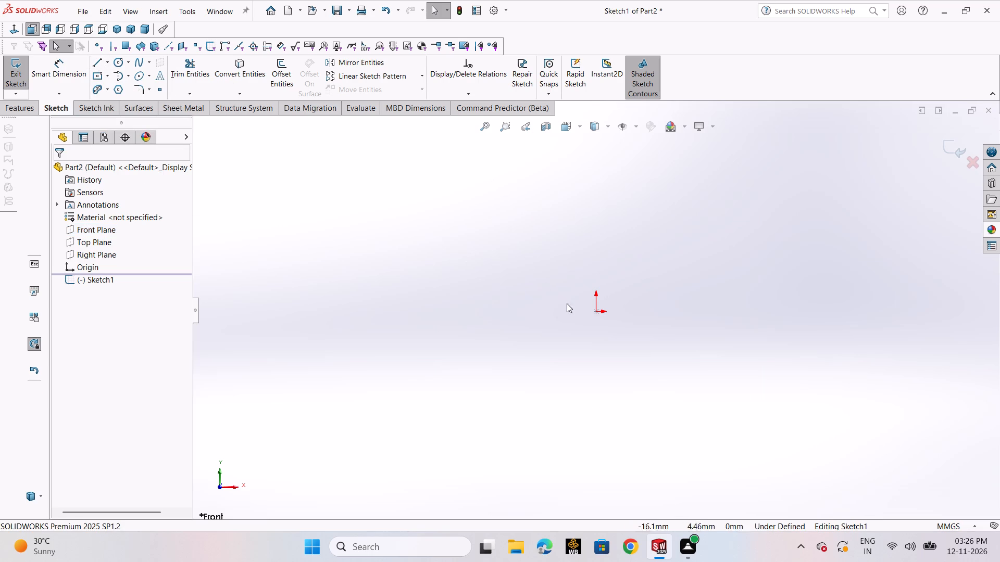
click(105, 62)
click(121, 97)
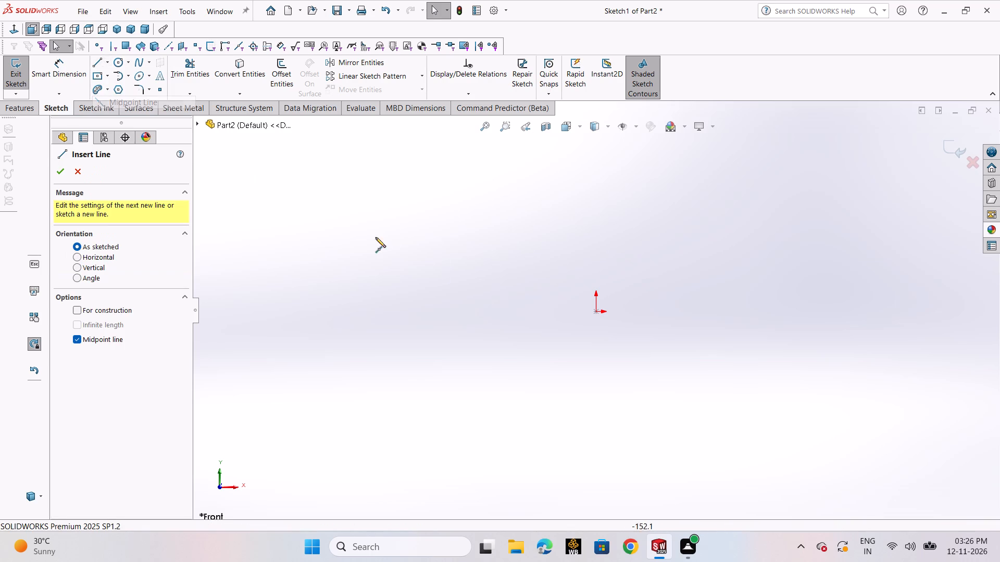
click(597, 312)
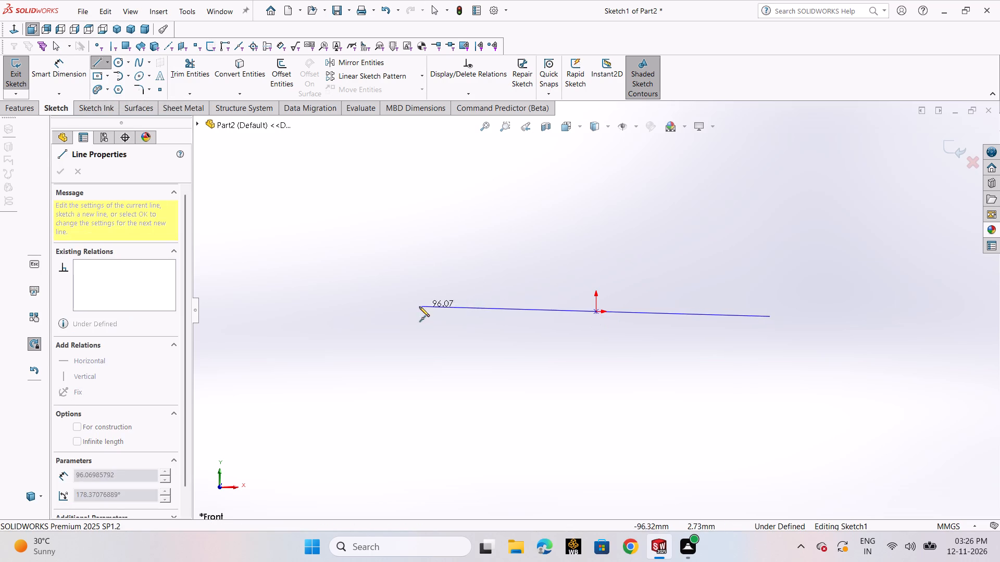
click(399, 311)
right_click(399, 311)
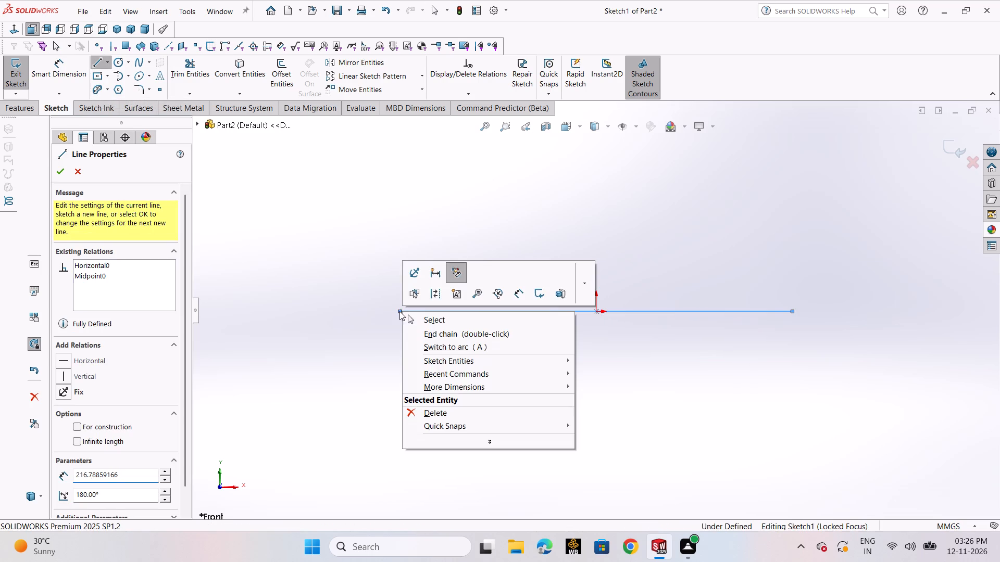
click(425, 322)
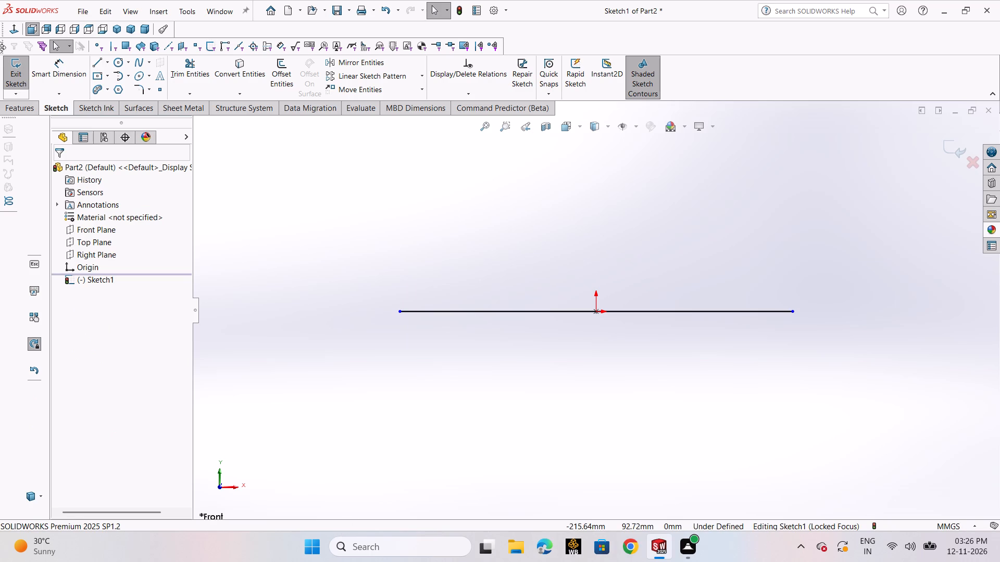
Dimension the horizontal line's length as 60 mm.
click(69, 73)
click(470, 311)
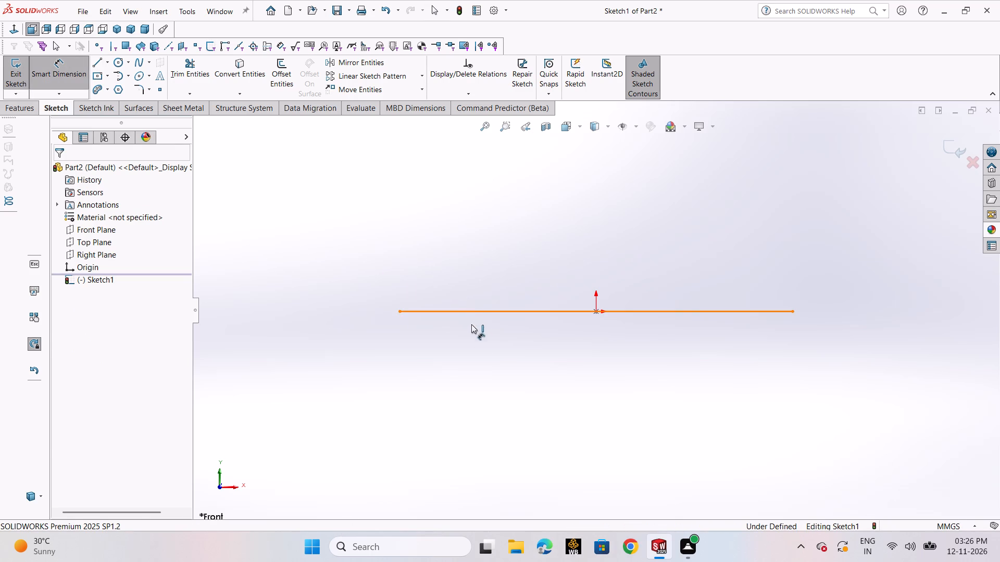
click(491, 425)
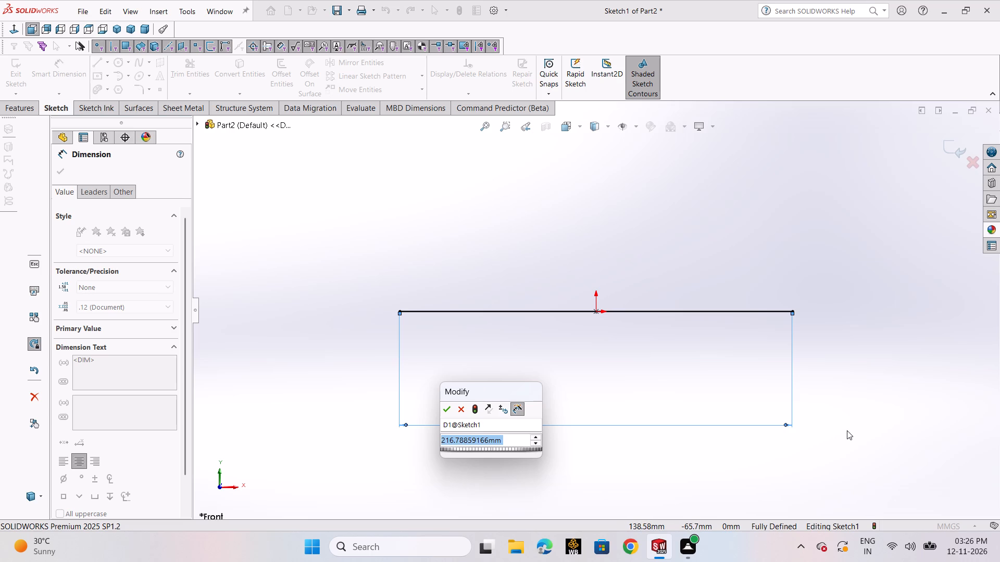
text(60)
key(Return)
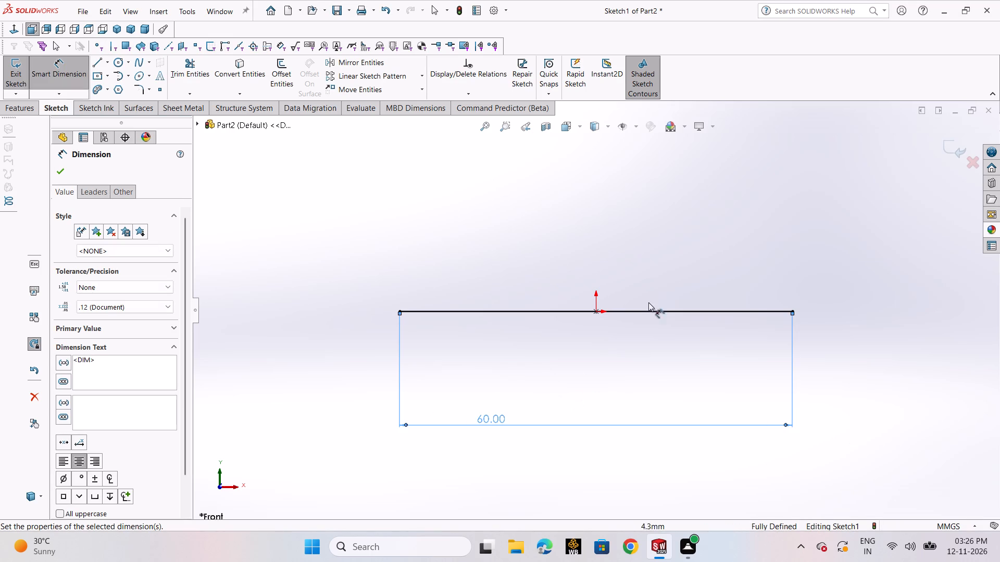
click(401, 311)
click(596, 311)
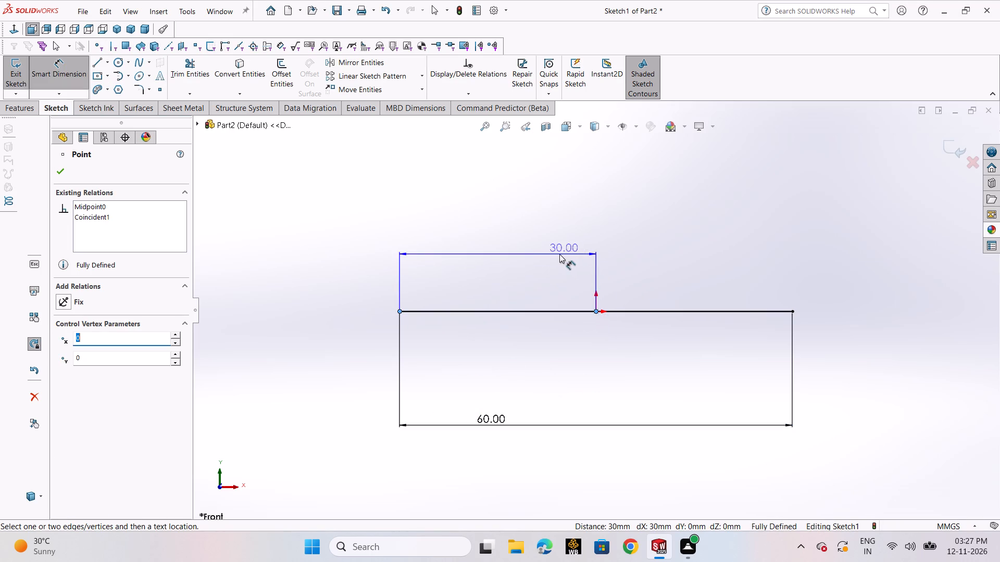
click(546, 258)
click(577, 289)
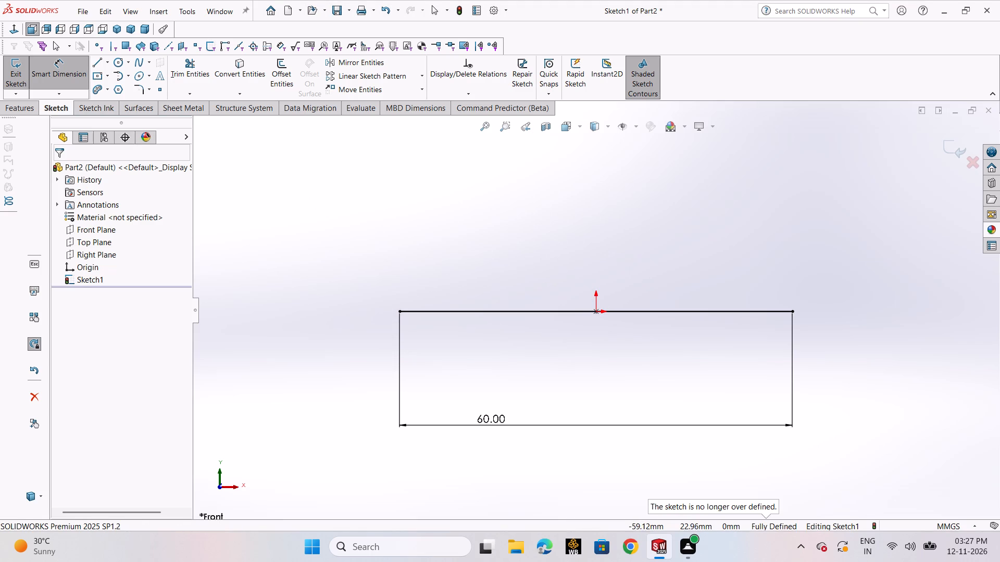
From the 60 mm line's left end, draw a vertical line about 4.8 mm upward and a horizontal line about 8.5 mm outward to the left.
click(99, 61)
click(104, 75)
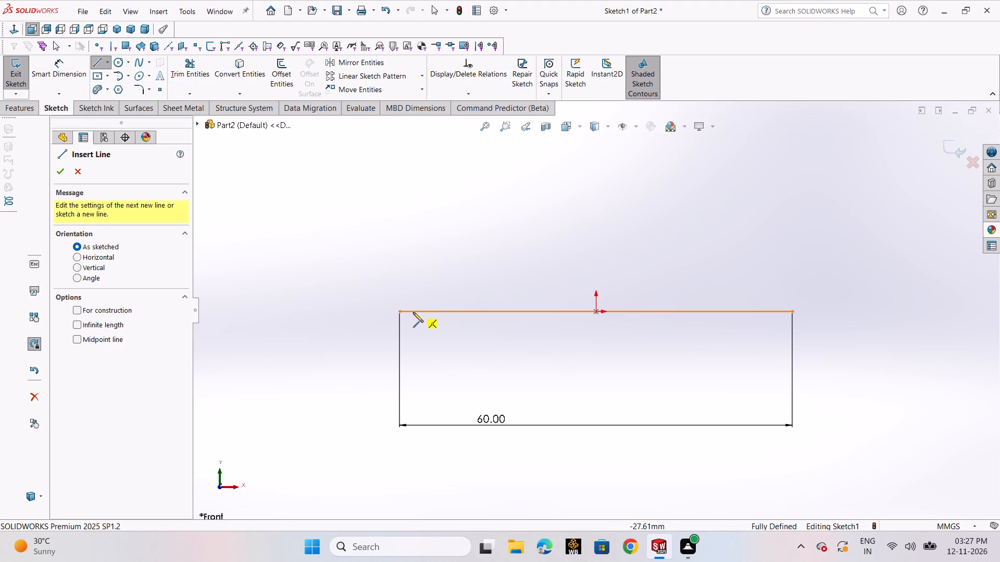
click(402, 312)
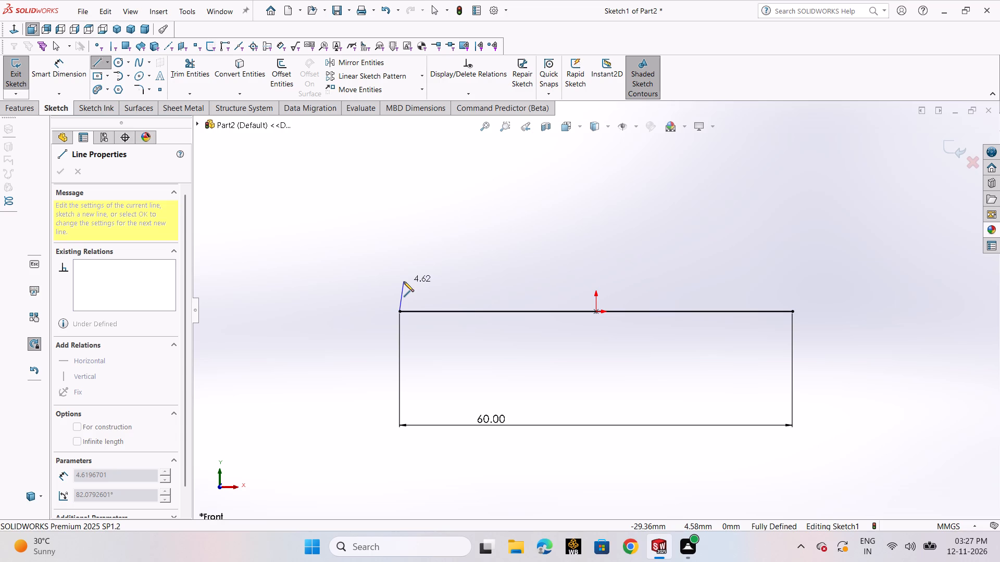
click(401, 280)
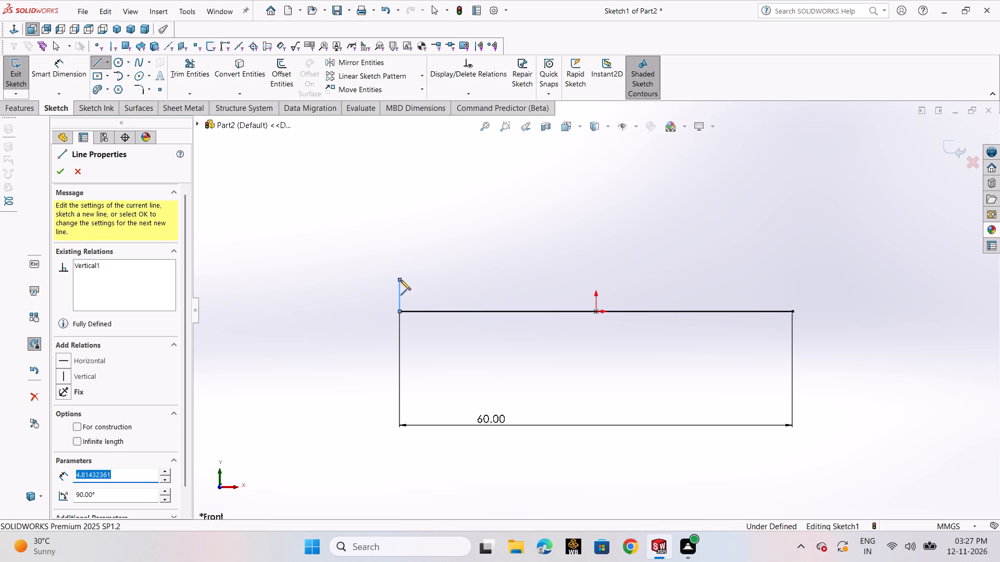
click(344, 280)
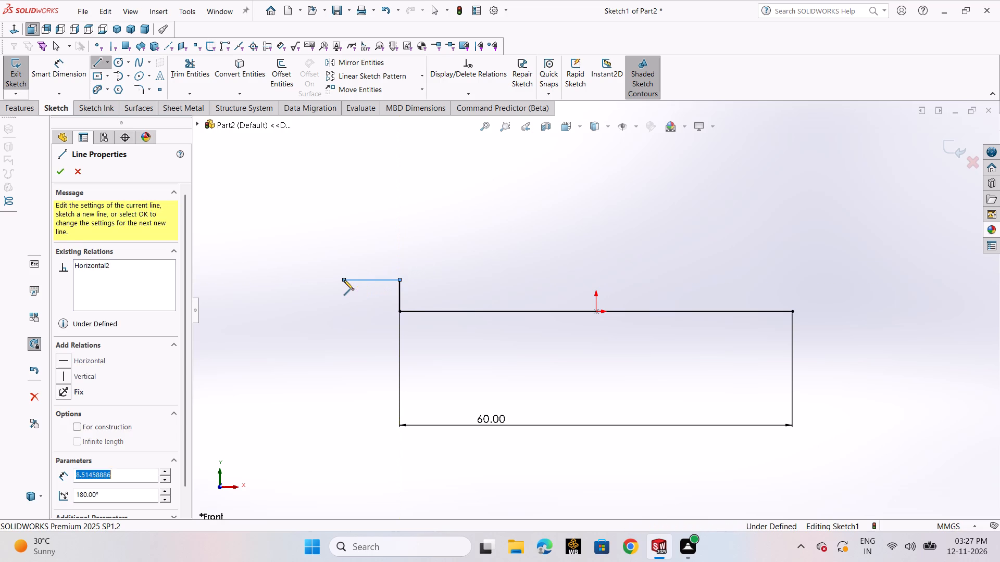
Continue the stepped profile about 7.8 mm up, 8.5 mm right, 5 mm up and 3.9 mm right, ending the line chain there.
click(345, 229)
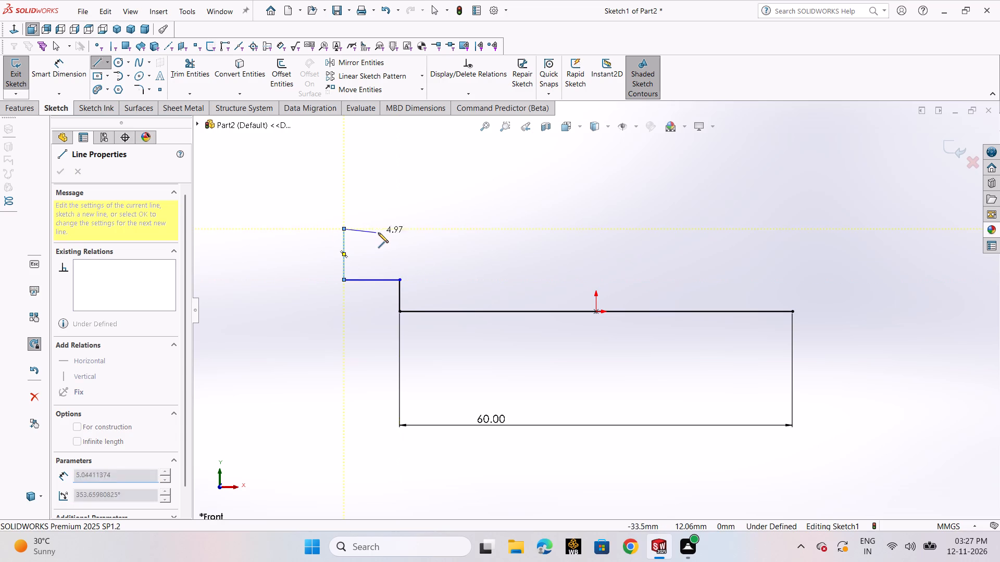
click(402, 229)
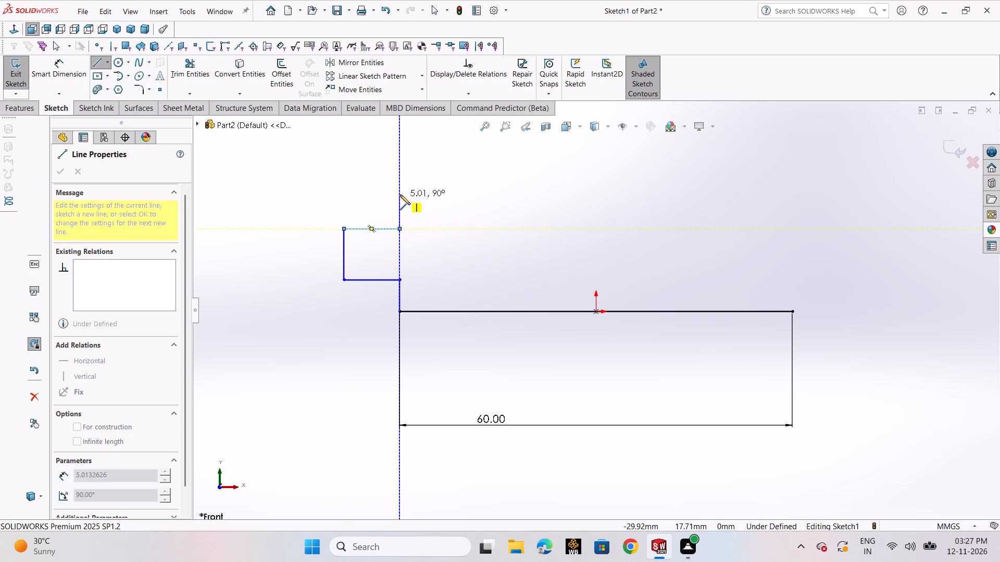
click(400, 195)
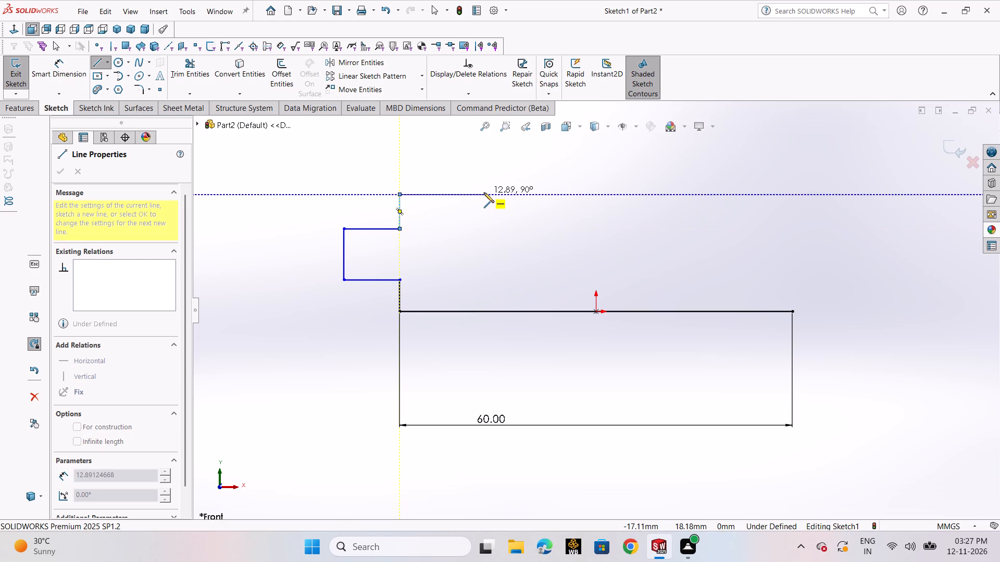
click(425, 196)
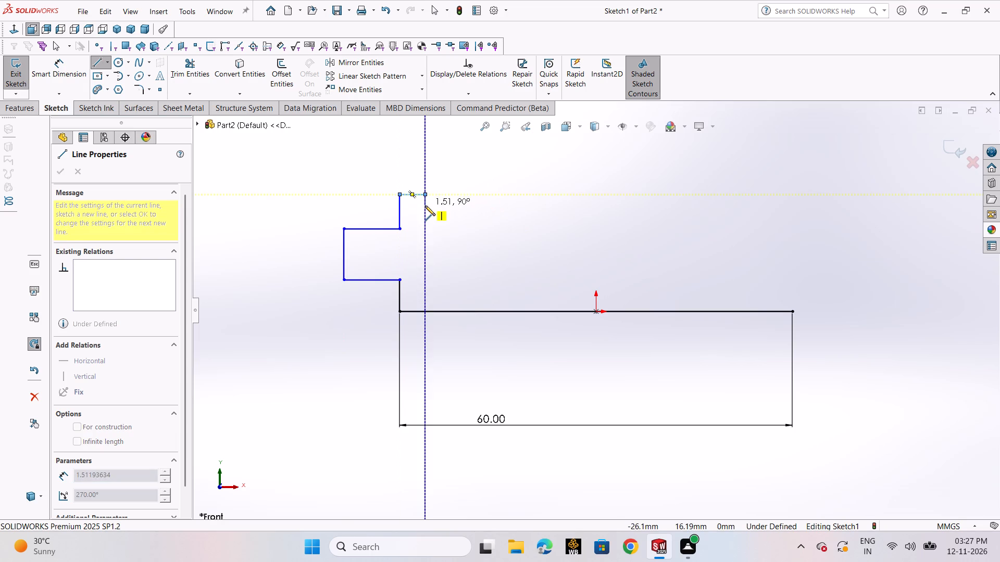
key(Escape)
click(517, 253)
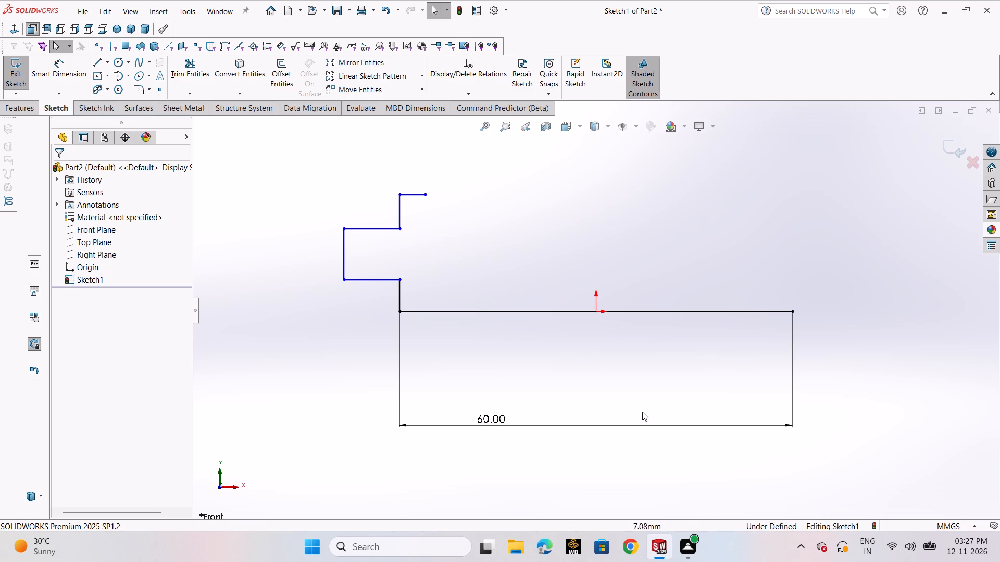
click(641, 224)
Dimension the short vertical line at the 60 mm line's left end as 6 mm.
click(58, 84)
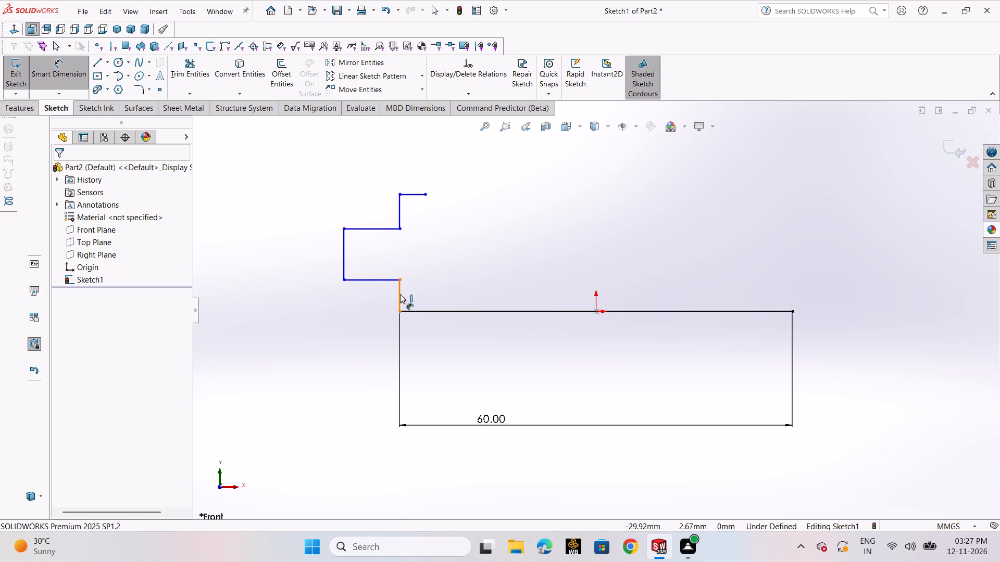
click(400, 294)
click(287, 299)
key(6)
key(Return)
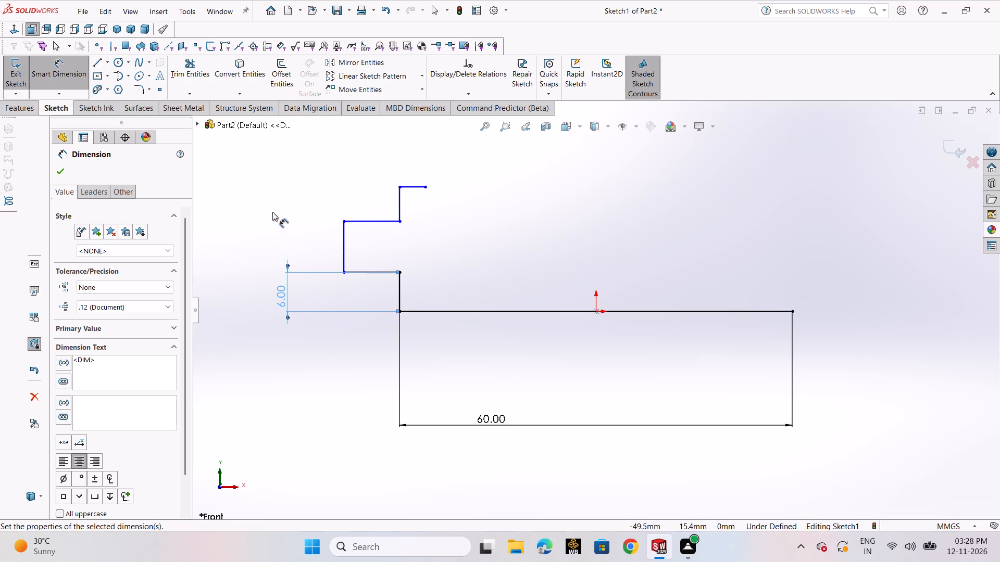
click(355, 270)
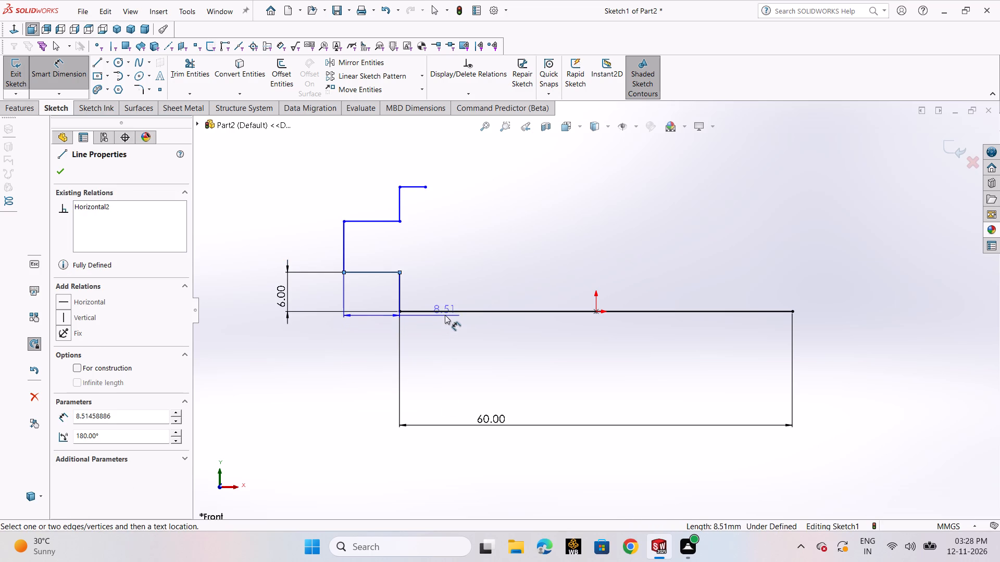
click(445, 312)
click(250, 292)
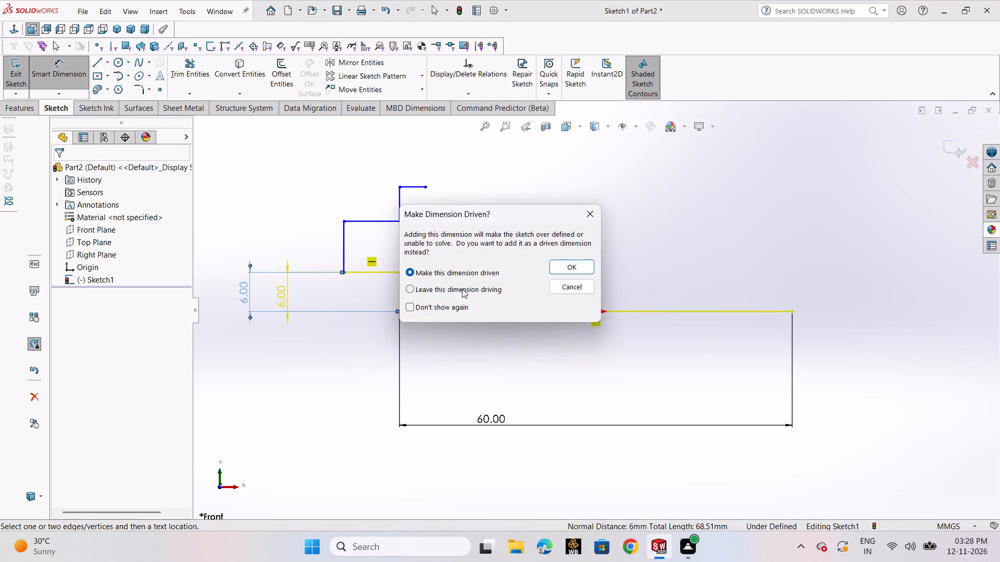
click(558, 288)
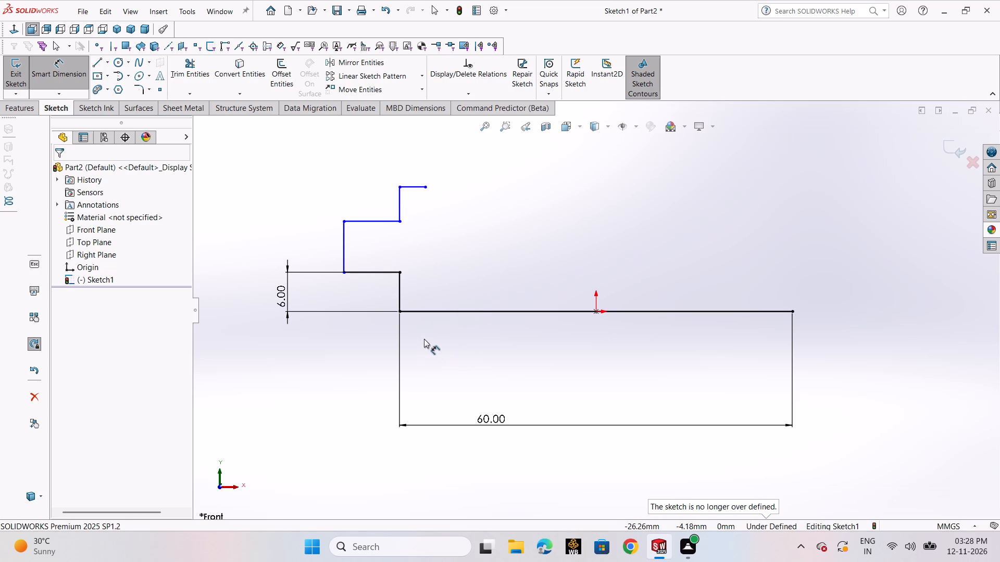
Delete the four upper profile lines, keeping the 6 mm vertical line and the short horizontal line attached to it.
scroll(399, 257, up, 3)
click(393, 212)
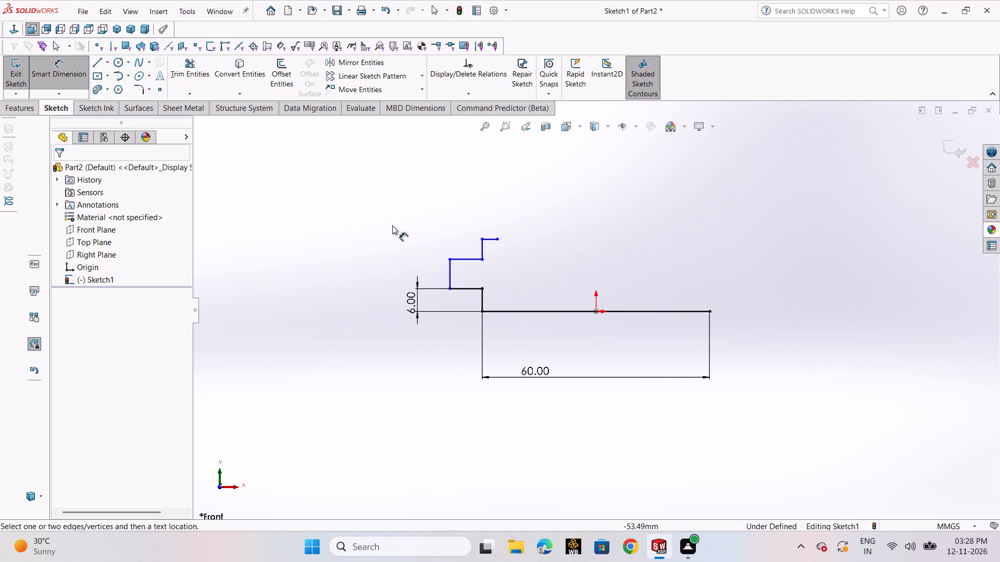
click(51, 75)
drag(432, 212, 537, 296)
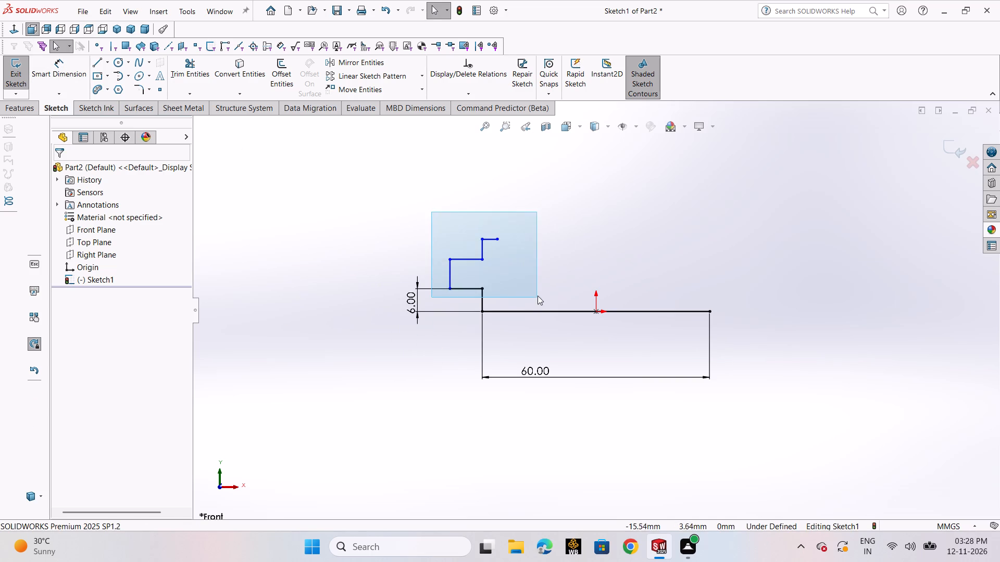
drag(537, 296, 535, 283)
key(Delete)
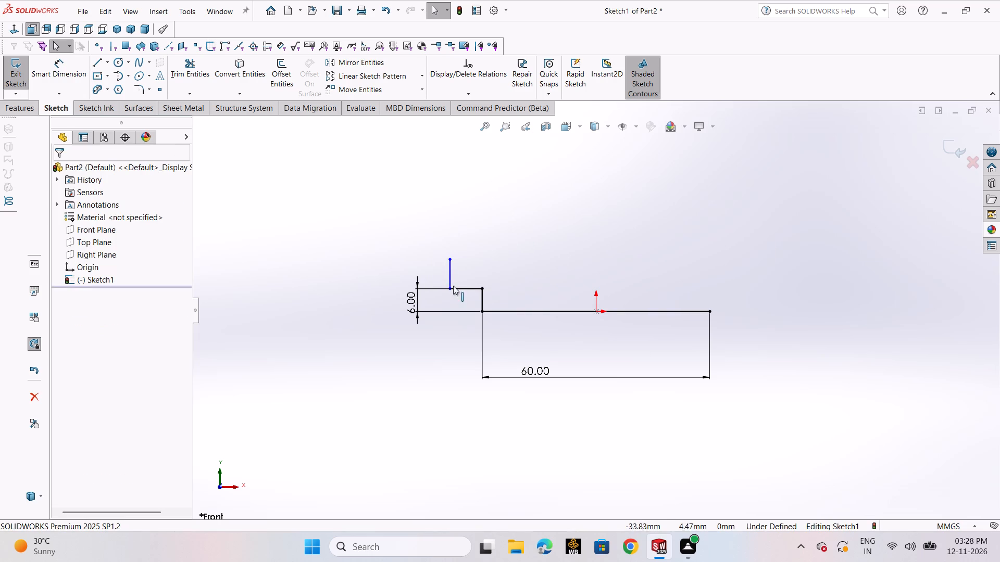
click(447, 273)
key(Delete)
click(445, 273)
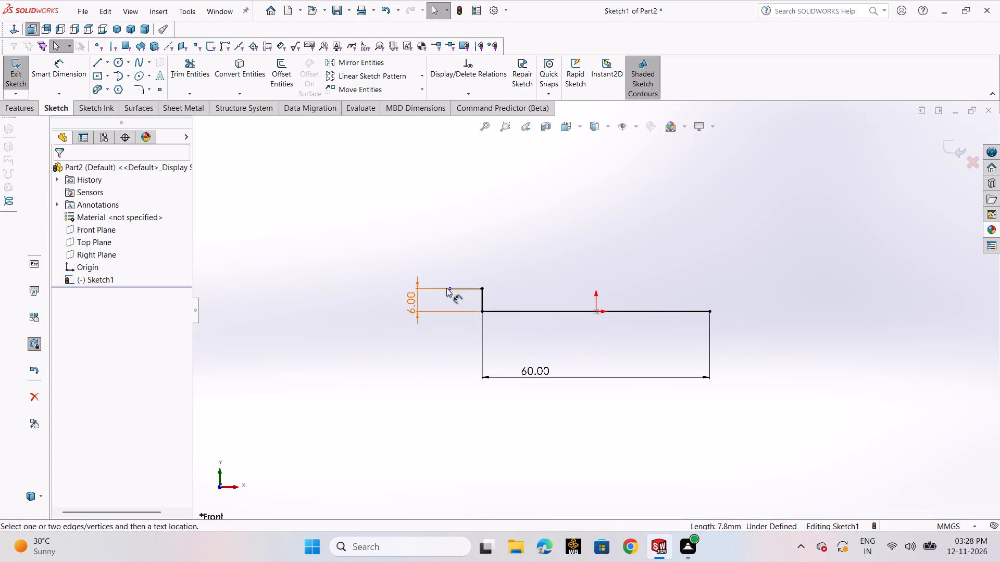
From the short horizontal line's outer end, draw six lines: about 11 mm up, 11.5 mm sloping left, up, about 14 mm right, up and 6.6 mm right.
click(103, 66)
click(110, 77)
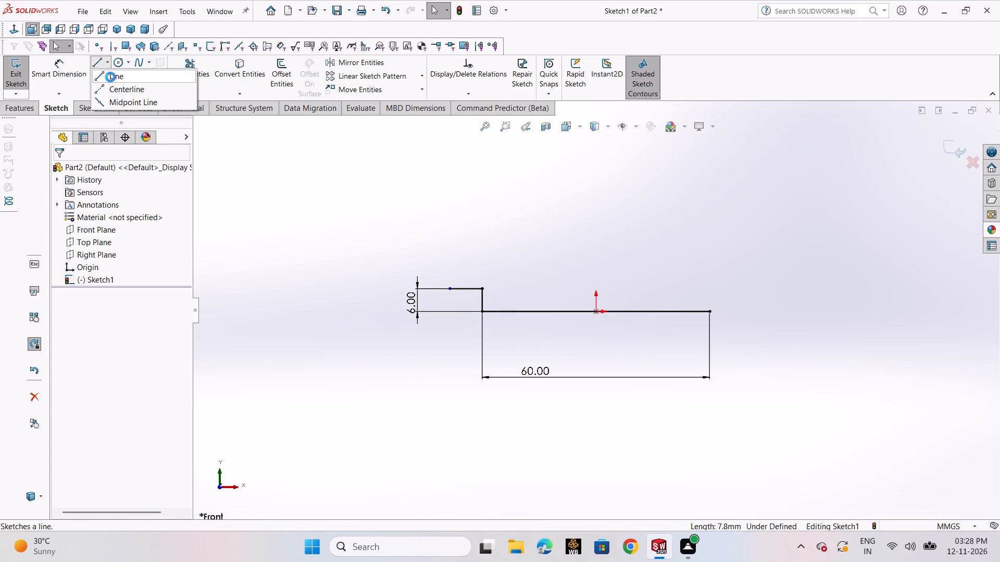
click(451, 289)
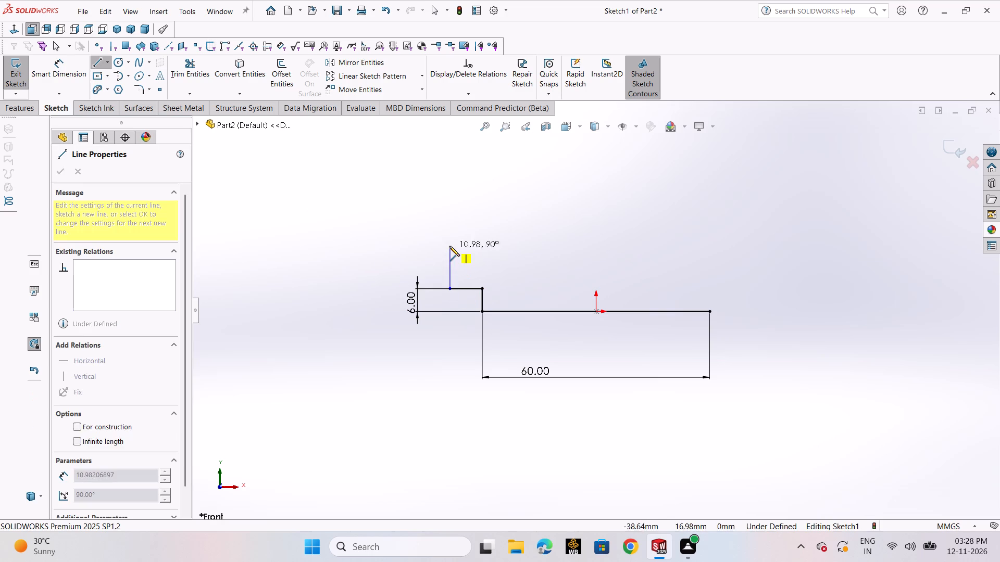
click(449, 246)
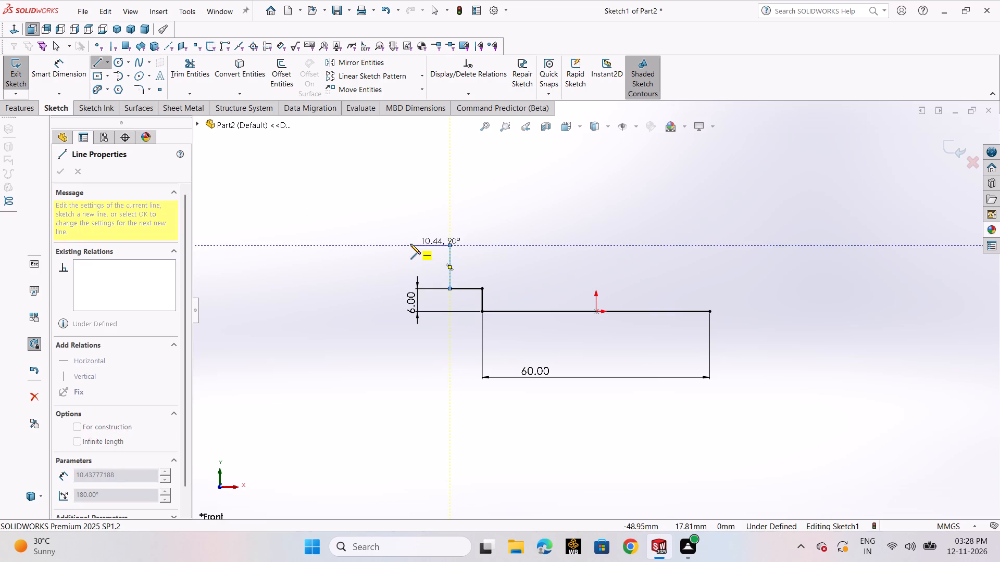
click(407, 252)
click(408, 213)
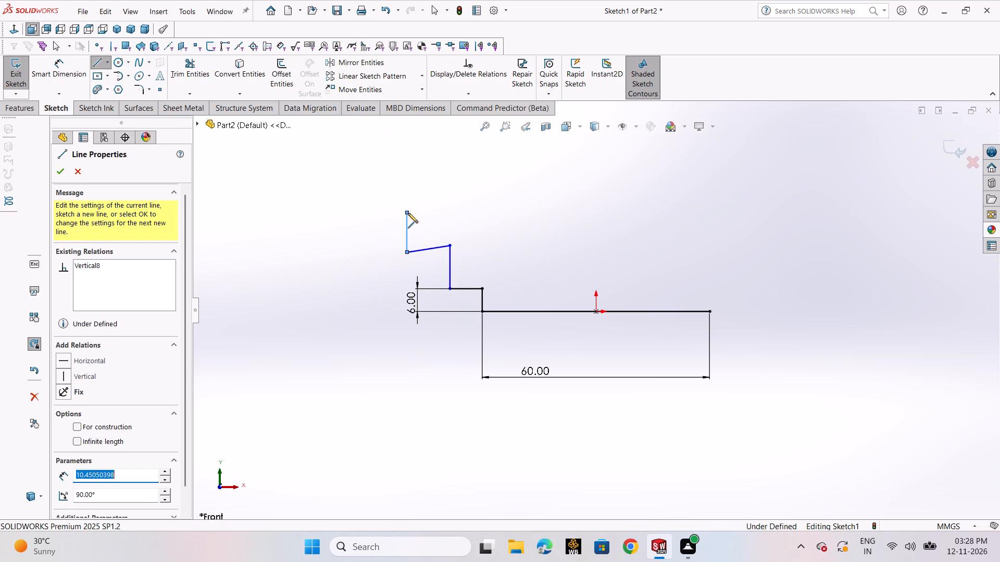
click(457, 211)
click(455, 181)
click(480, 183)
right_click(480, 183)
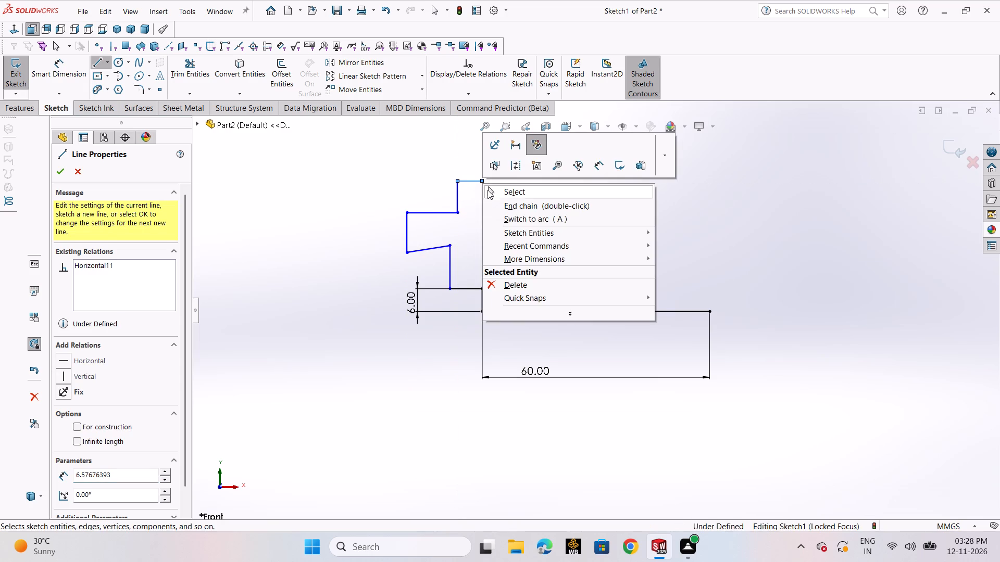
click(495, 190)
Add a Horizontal relation to the slightly sloping line in the stepped profile.
click(442, 249)
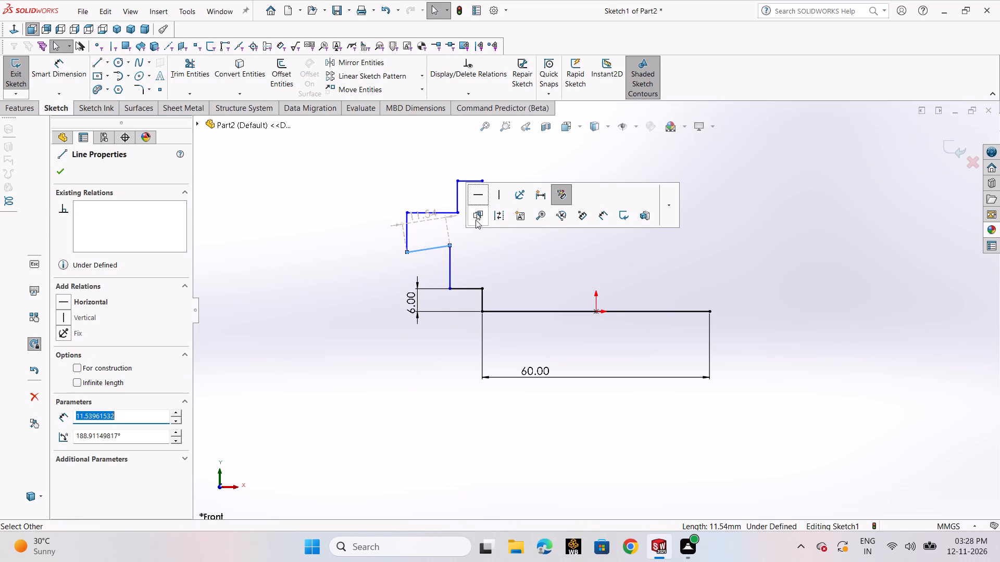
click(479, 201)
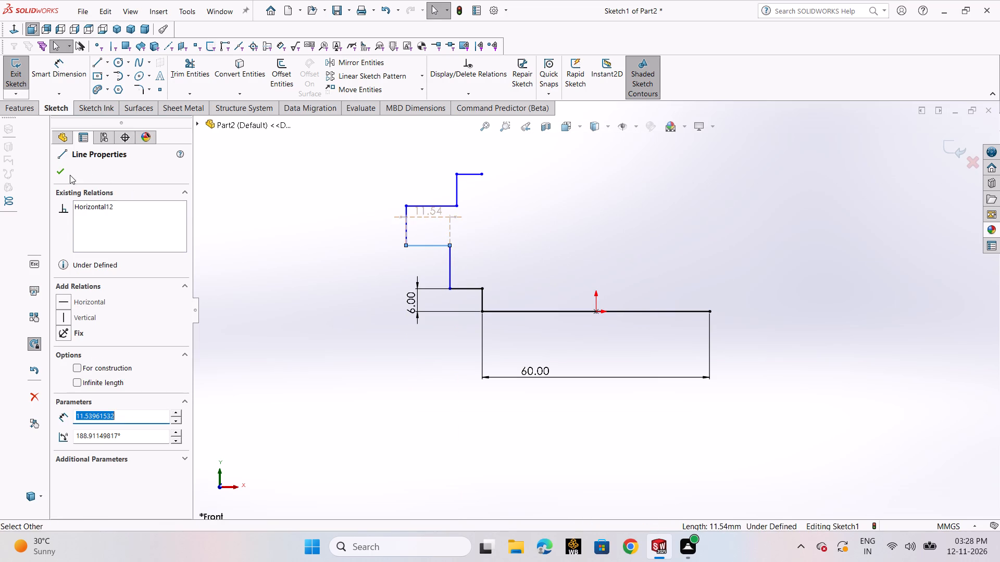
click(66, 172)
Dimension the vertical distance between the newly horizontal profile line and the 60 mm base line as 22 mm.
click(62, 78)
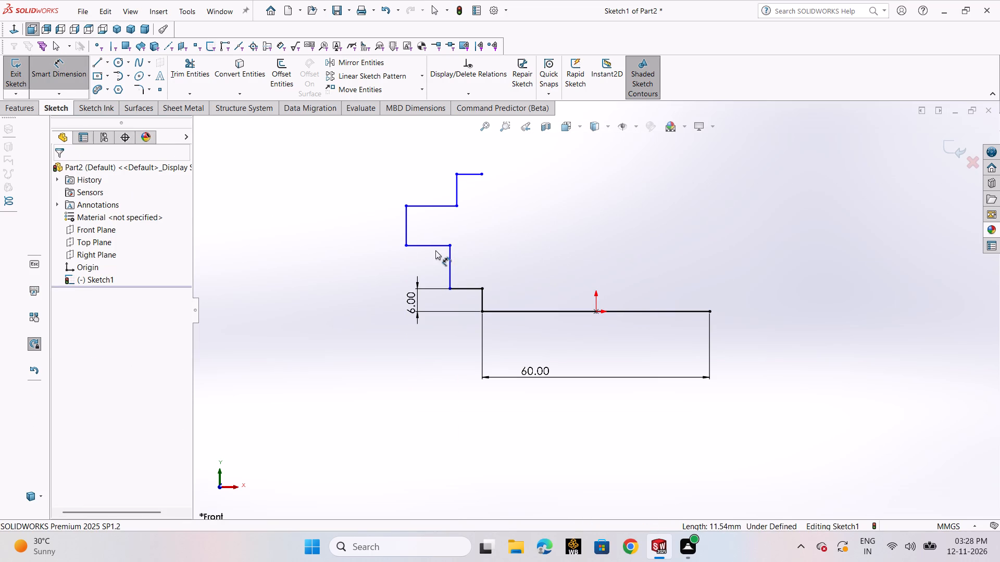
click(433, 244)
click(562, 310)
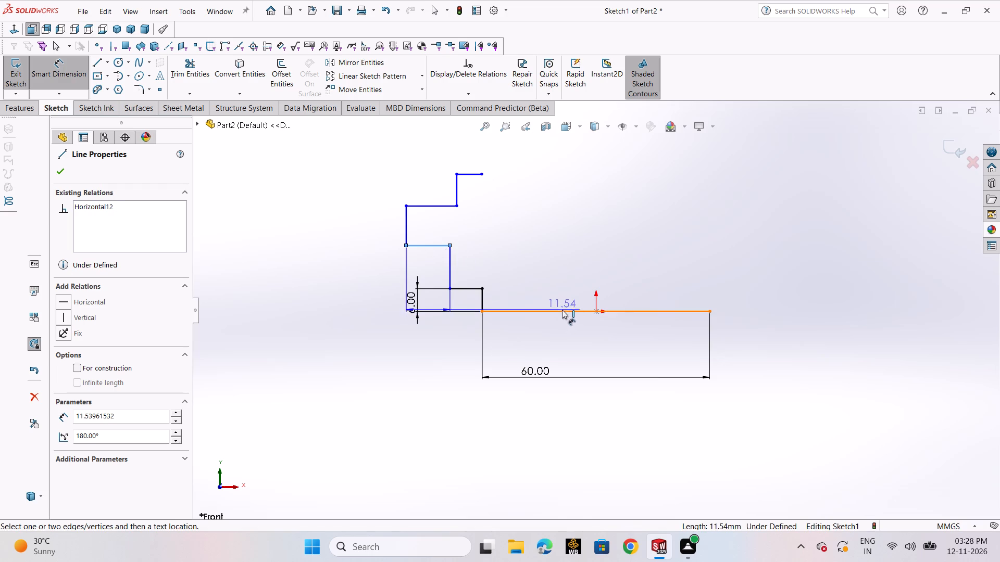
click(283, 316)
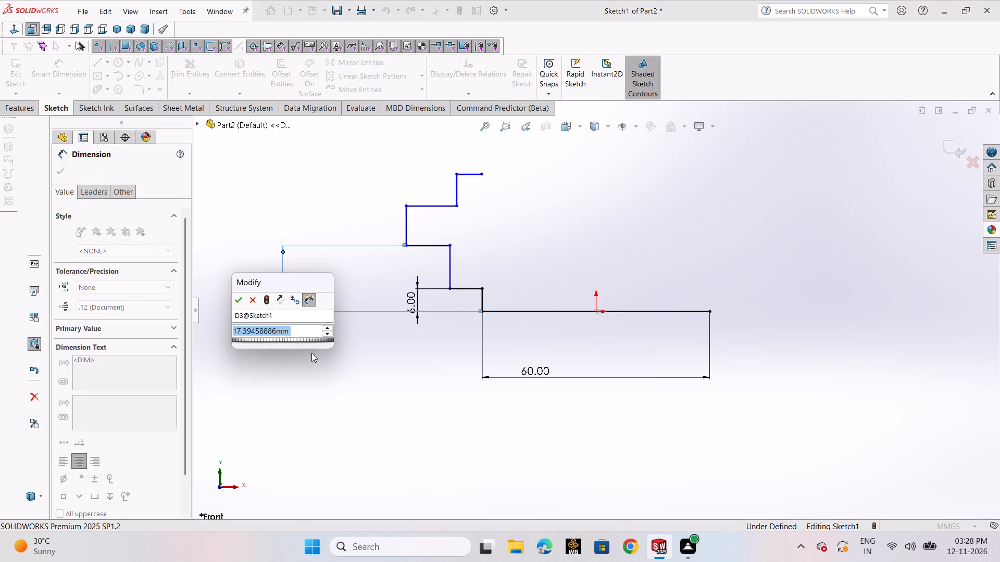
key(2)
key(2)
key(Return)
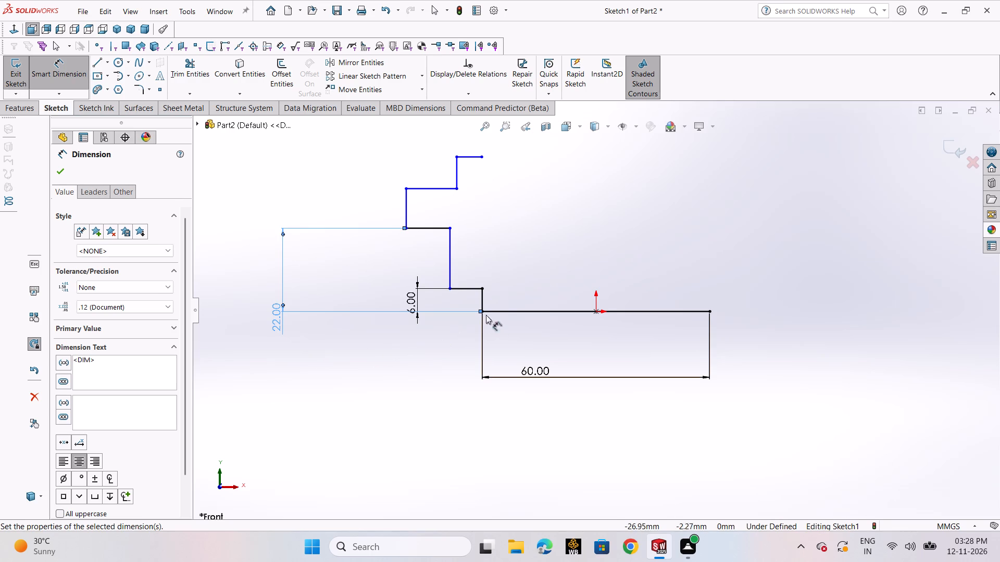
Draw a separate vertical line about 24 mm upward from the base line, just left of the origin.
click(105, 63)
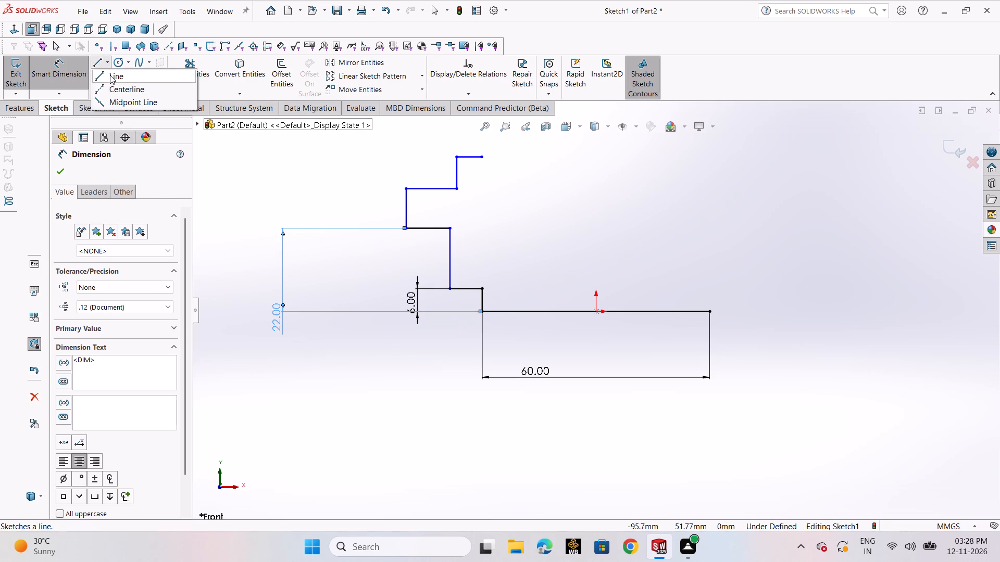
click(110, 75)
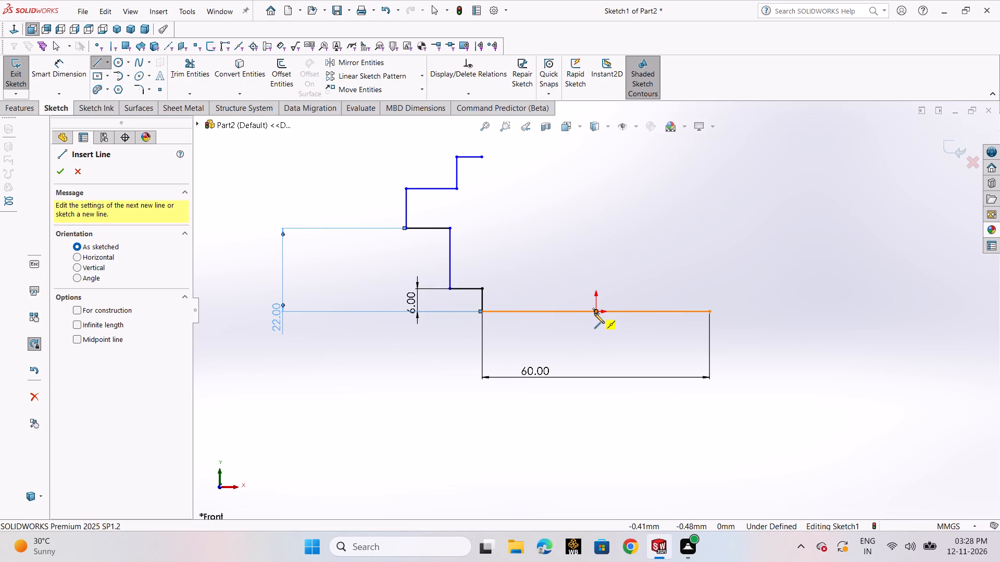
click(568, 311)
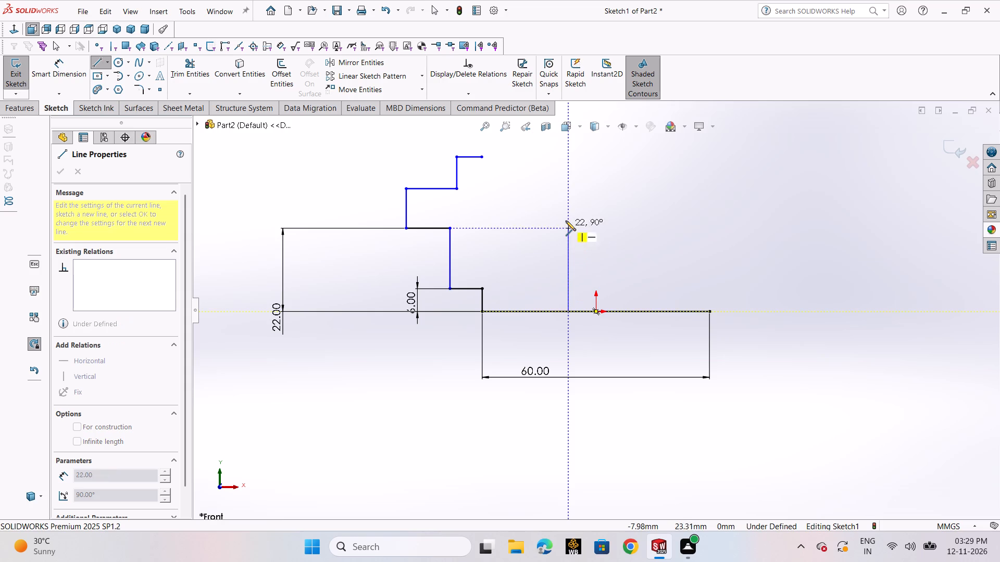
click(566, 220)
right_click(566, 220)
click(586, 224)
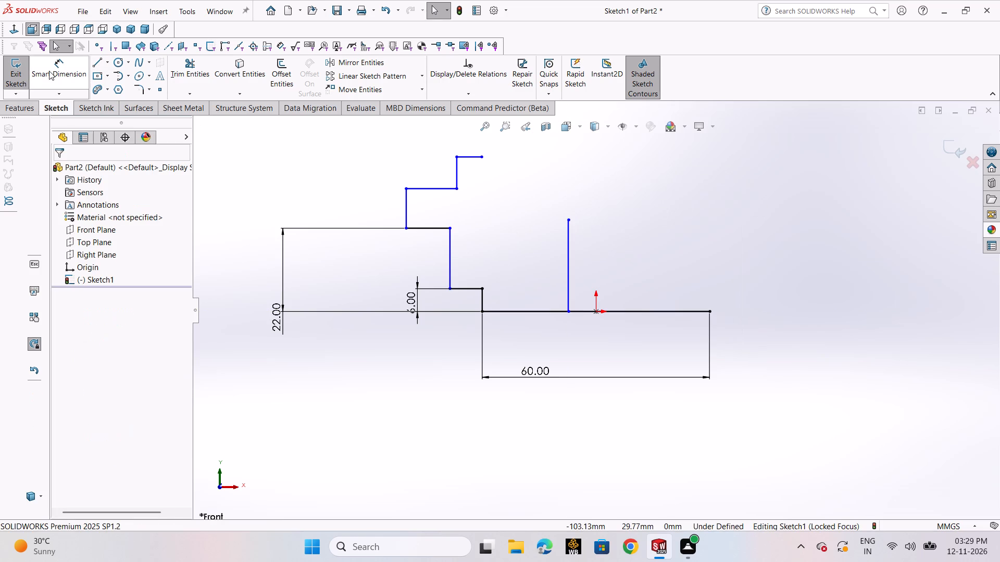
Dimension the length of the separate vertical line beside the origin as 25 mm.
click(49, 71)
click(568, 270)
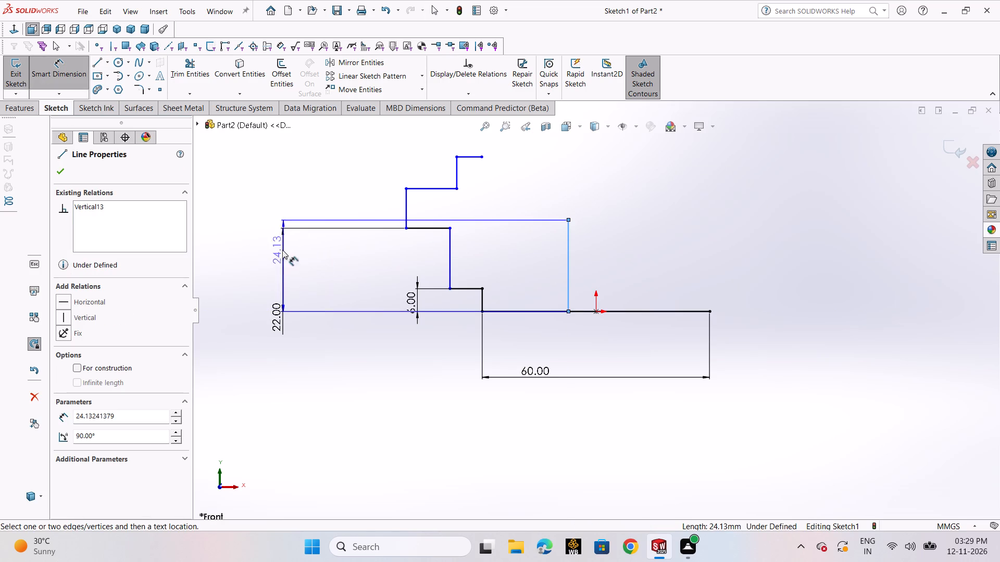
click(232, 250)
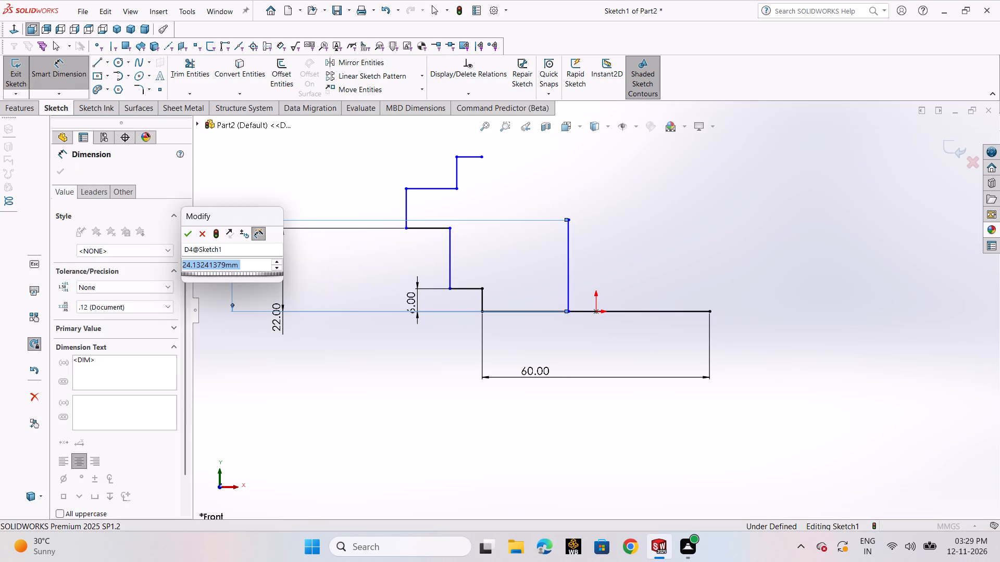
text(25)
key(Return)
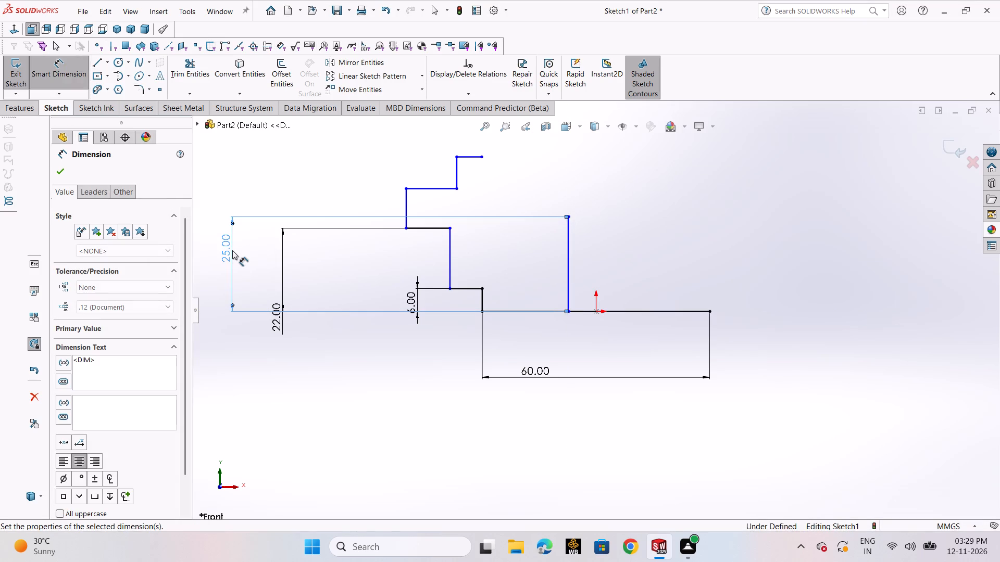
click(59, 176)
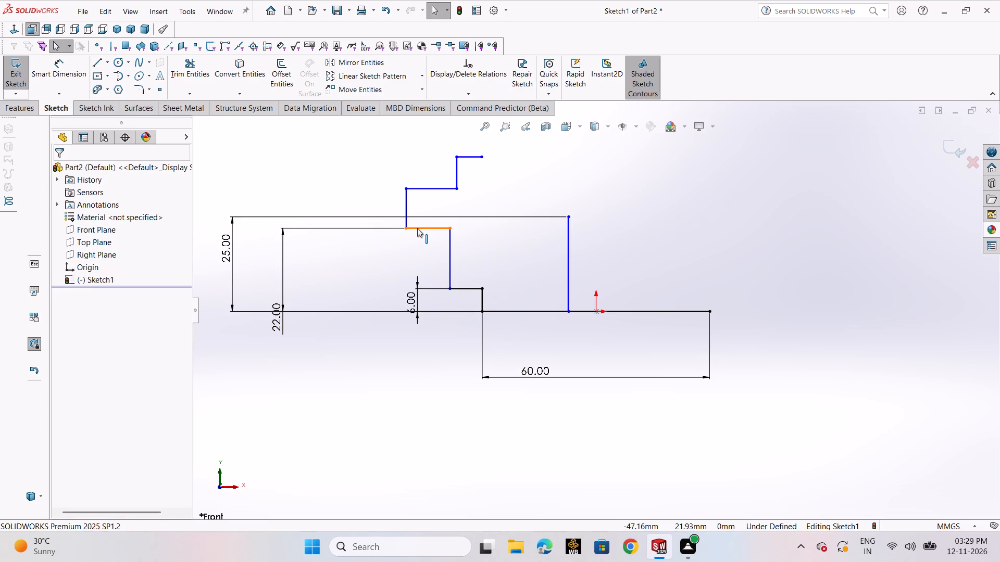
Dimension the vertical distance from the profile's topmost short horizontal line to the base line as 51 mm.
click(59, 66)
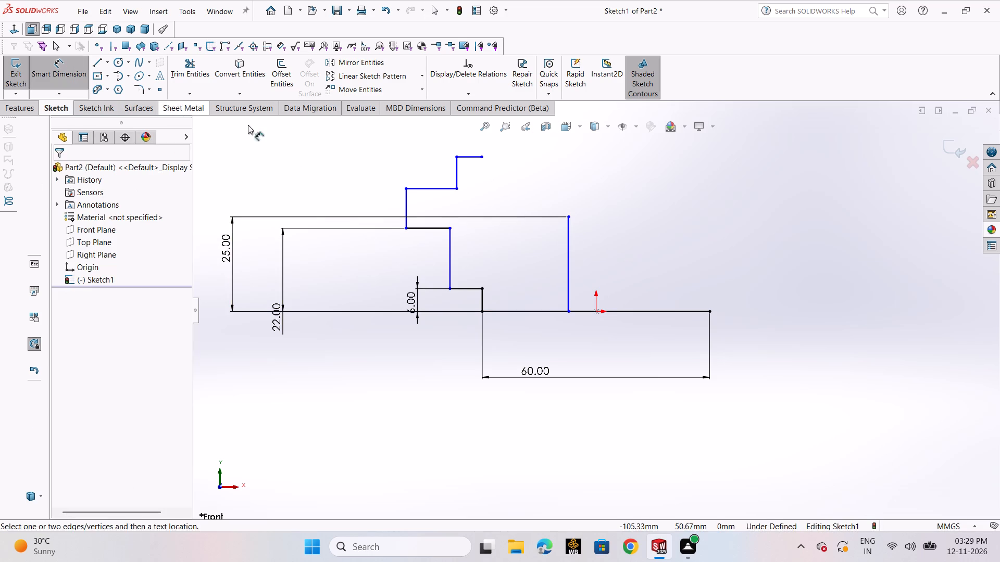
click(465, 159)
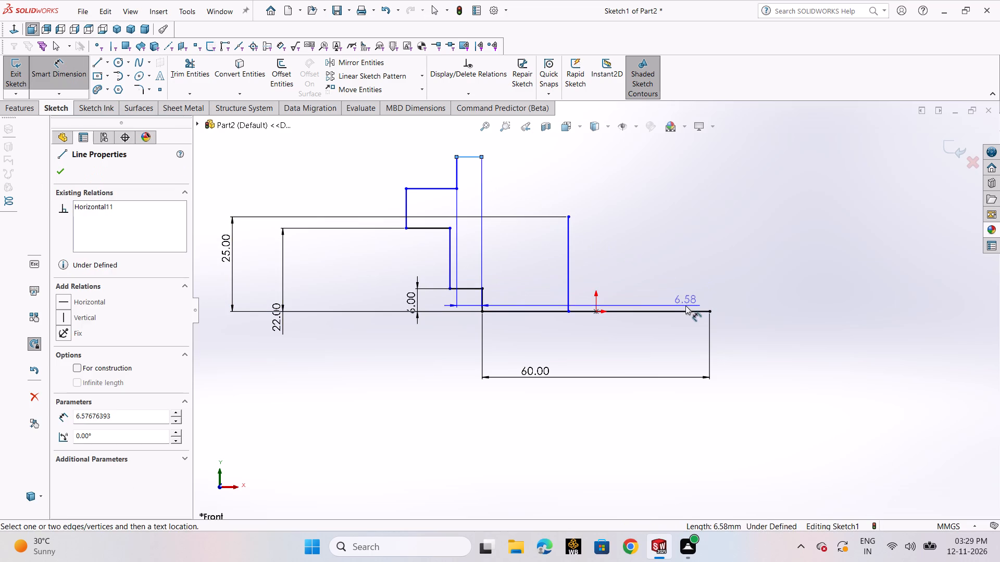
click(685, 310)
click(805, 237)
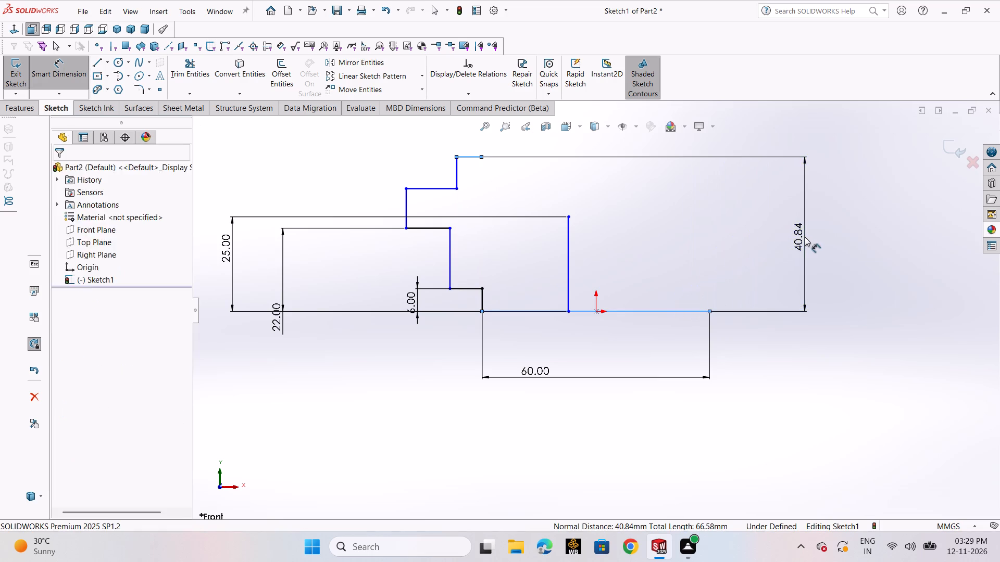
key(5)
key(1)
key(Return)
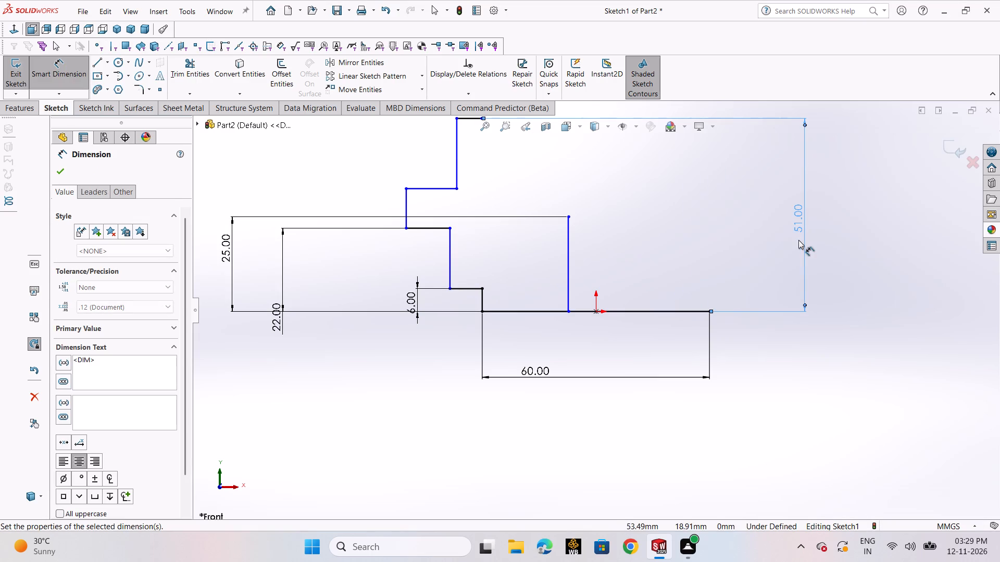
click(60, 170)
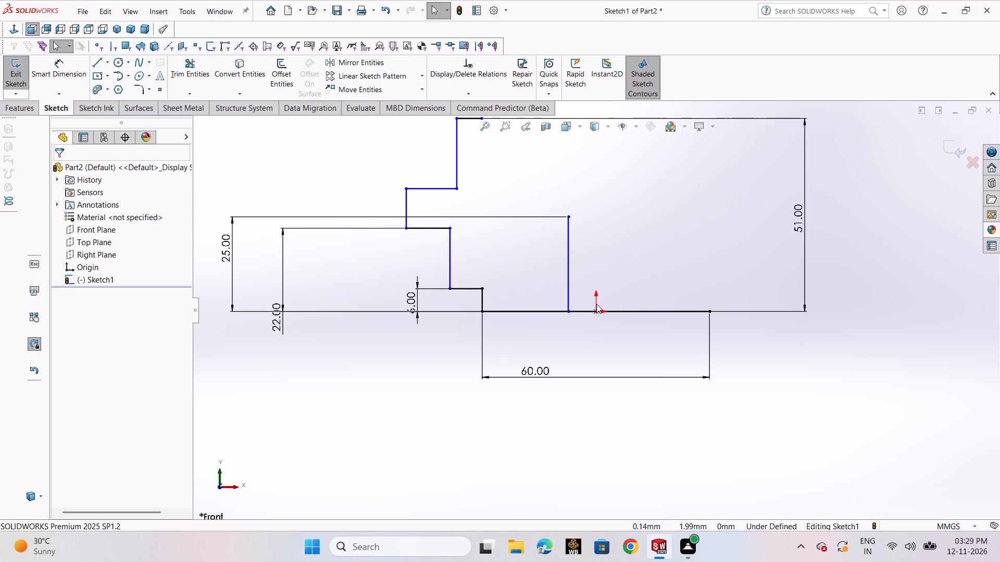
Dimension the horizontal distance between the 25 mm vertical line and the origin as 13/2, giving 6.5 mm.
click(52, 72)
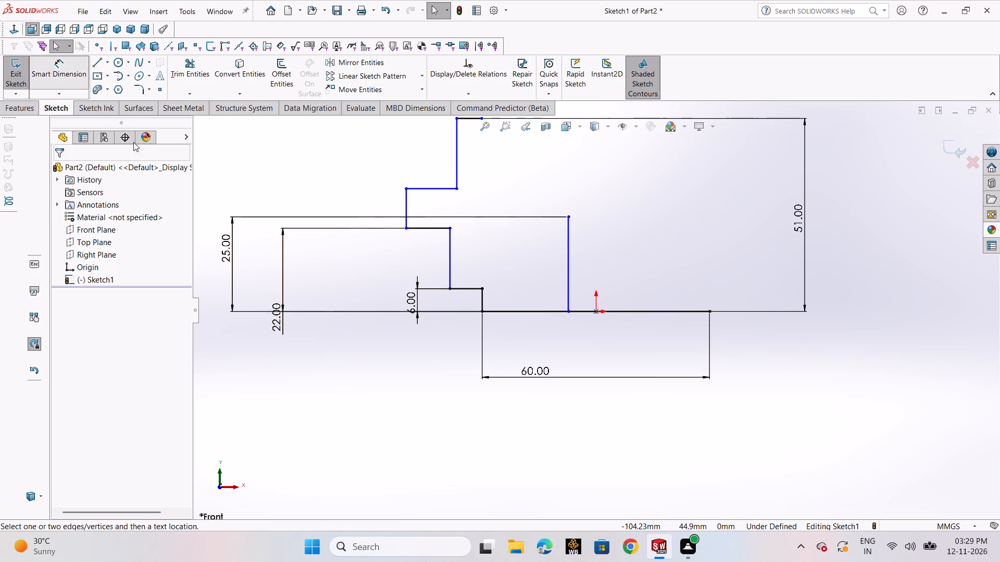
click(569, 301)
click(594, 310)
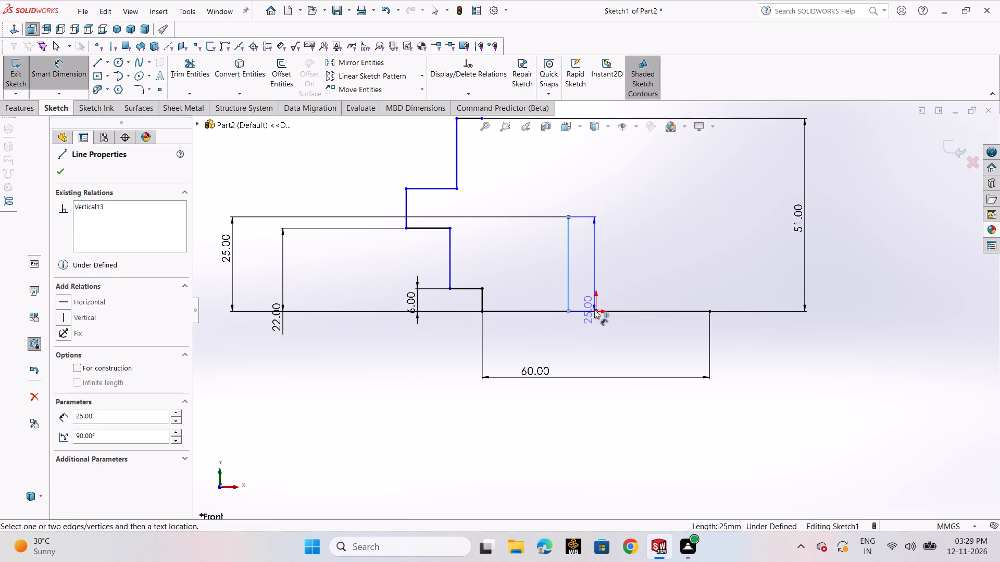
click(584, 345)
text(13)
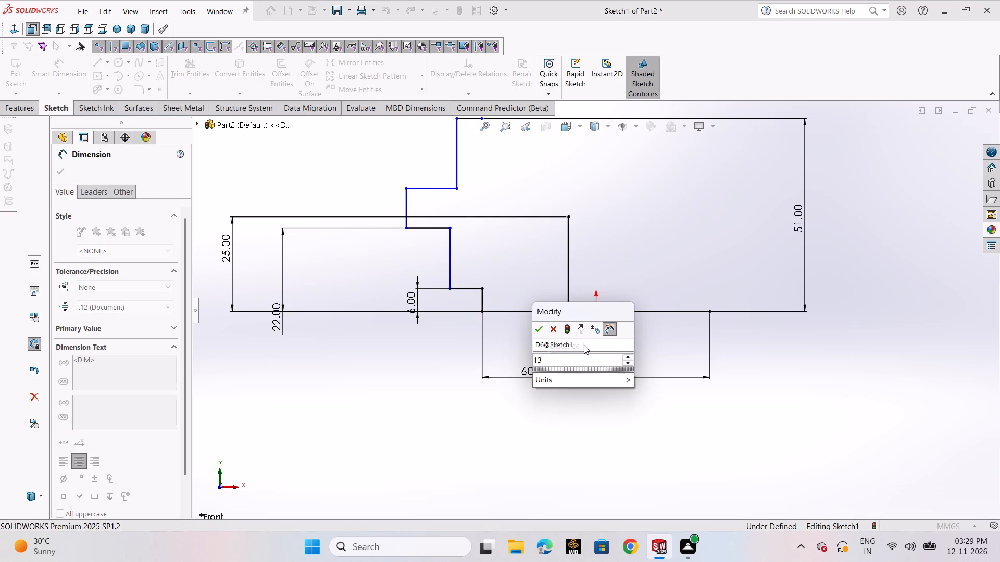
text(/2)
key(Return)
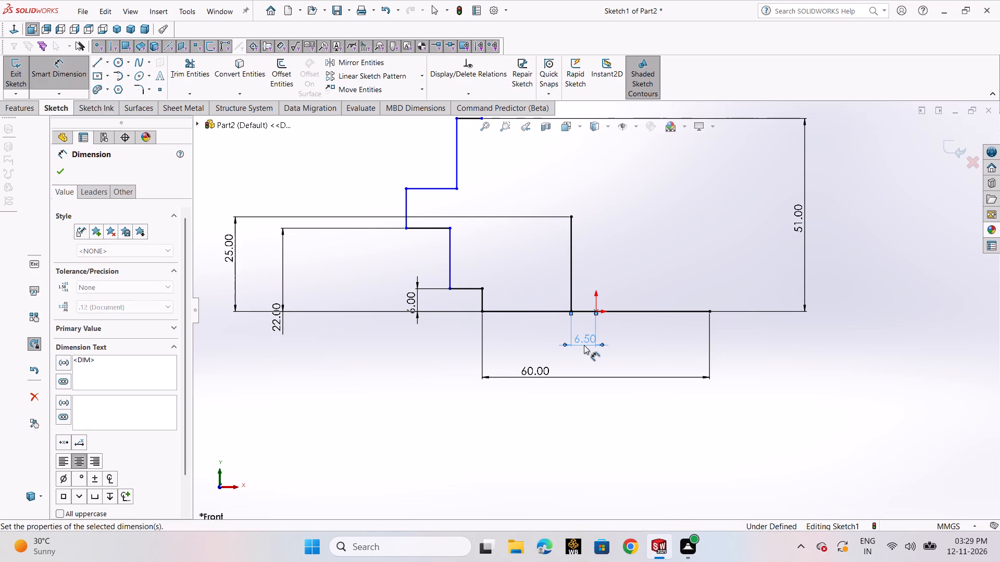
click(66, 173)
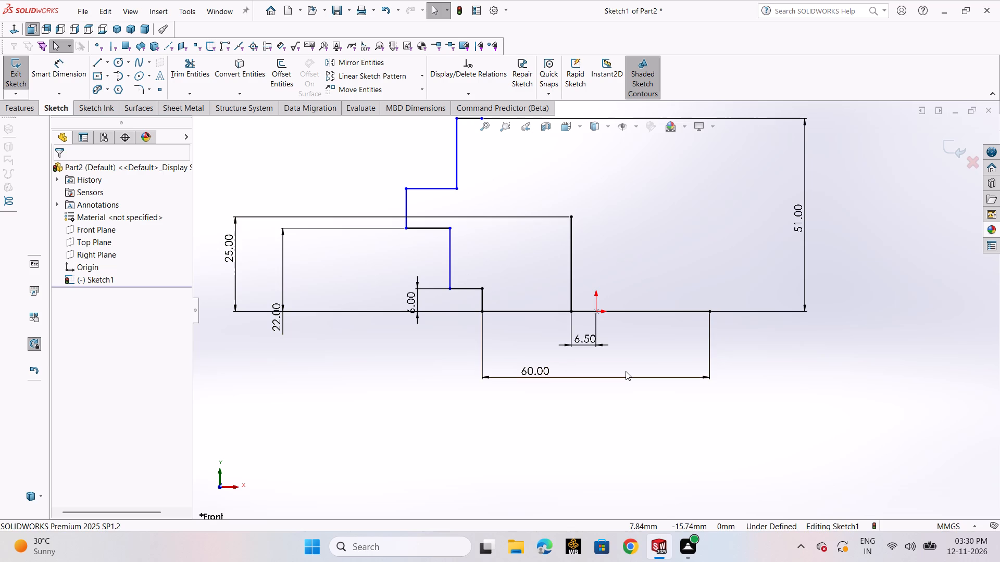
Dimension the length of the profile's topmost short horizontal line as 6 mm.
click(56, 71)
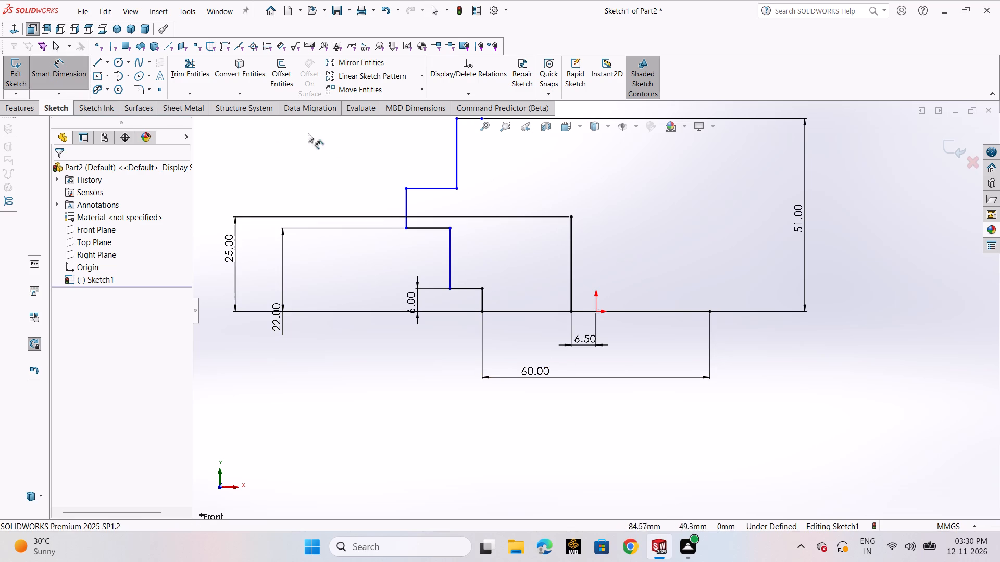
scroll(489, 172, up, 2)
click(508, 176)
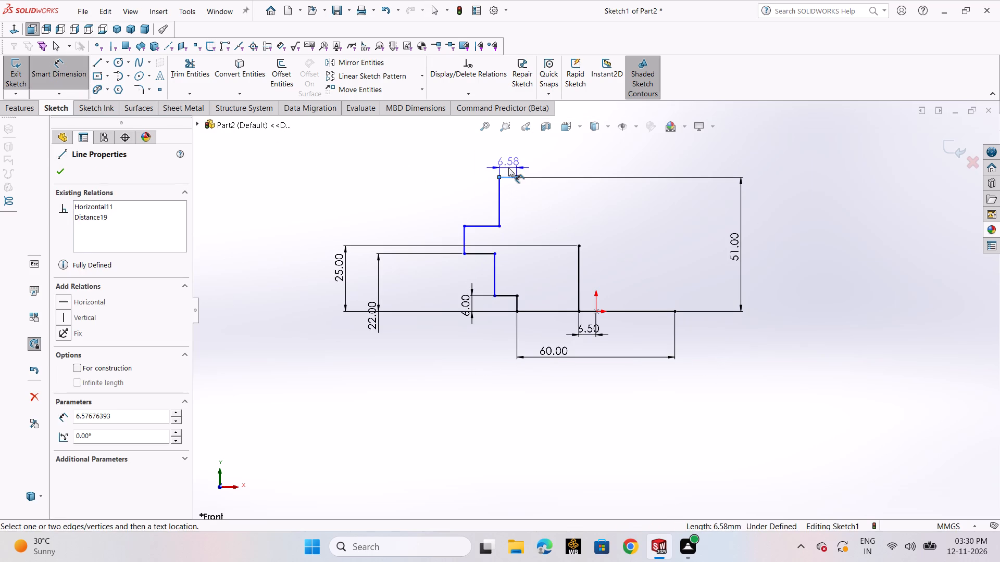
click(508, 168)
key(6)
key(Return)
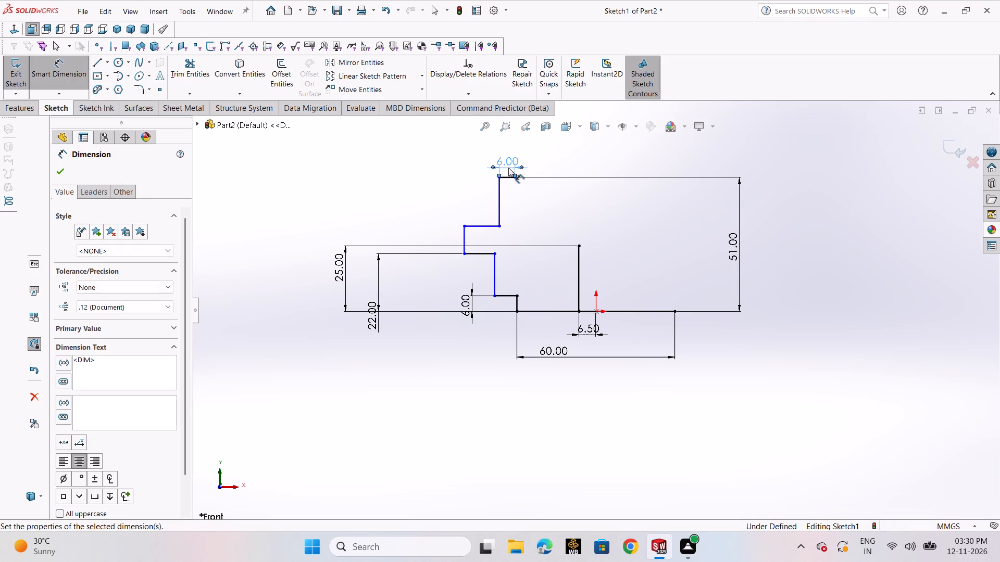
click(60, 175)
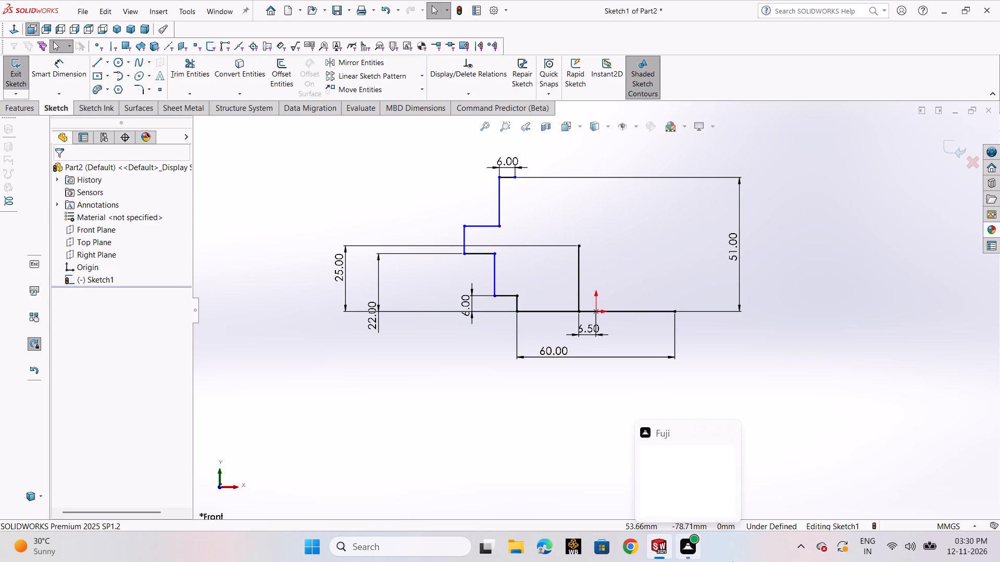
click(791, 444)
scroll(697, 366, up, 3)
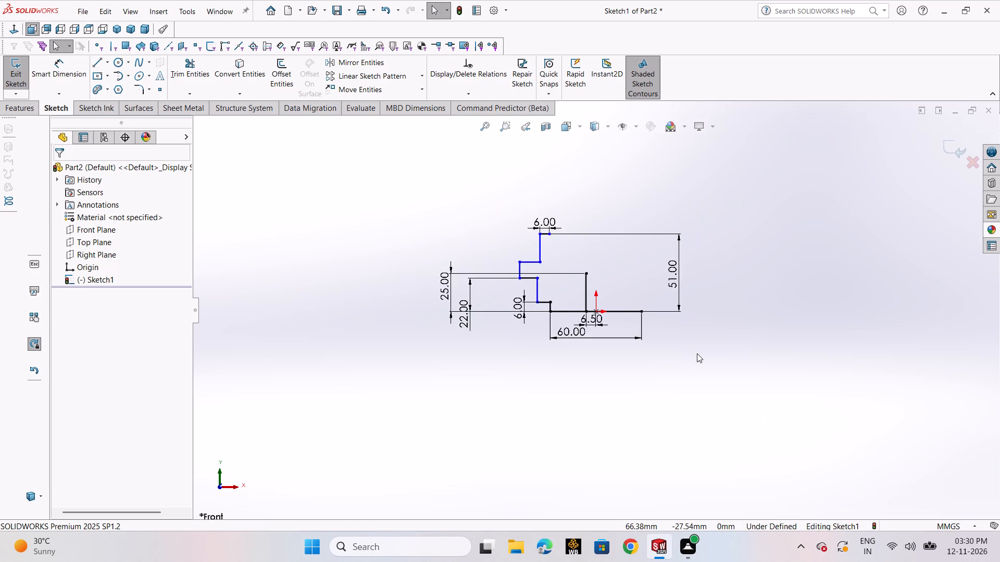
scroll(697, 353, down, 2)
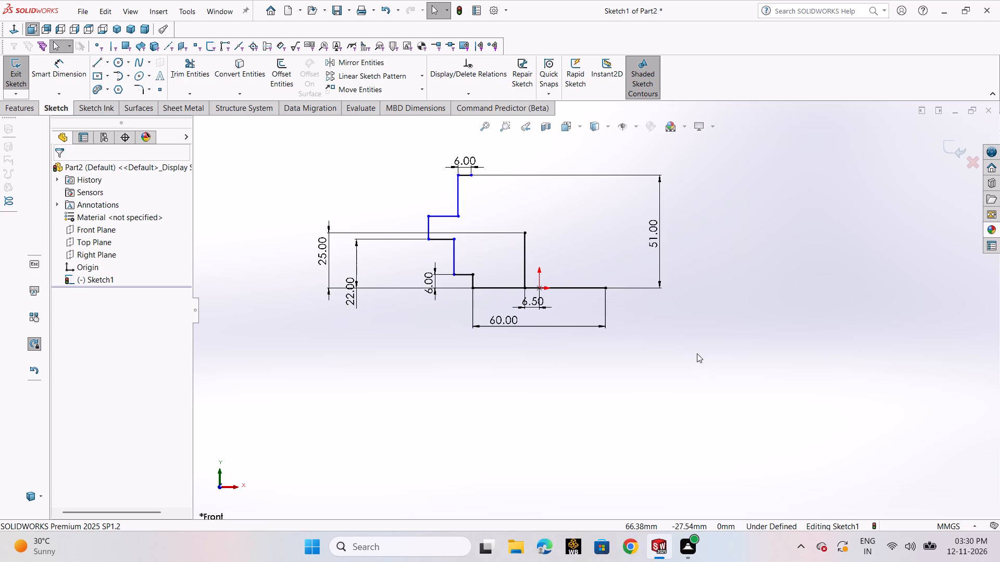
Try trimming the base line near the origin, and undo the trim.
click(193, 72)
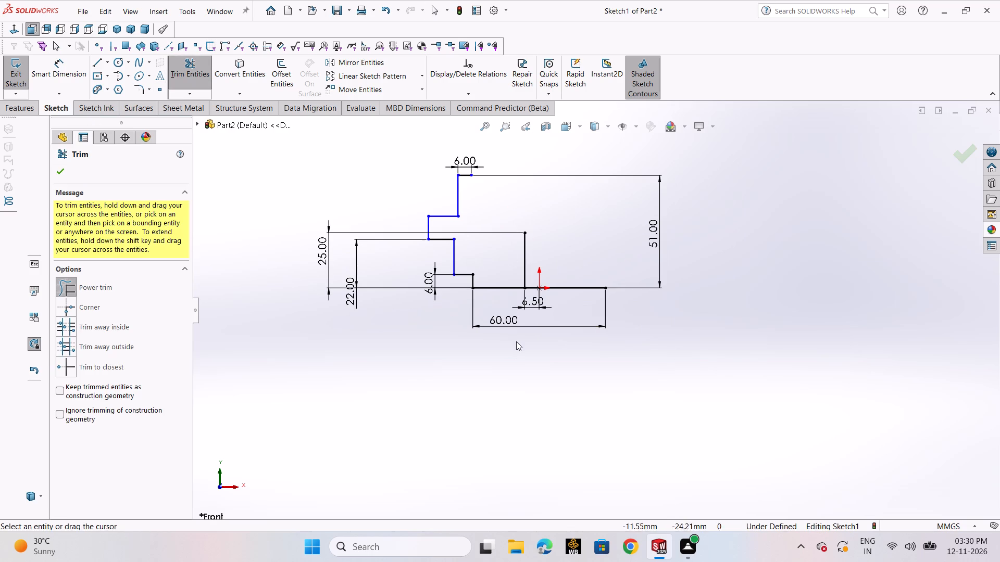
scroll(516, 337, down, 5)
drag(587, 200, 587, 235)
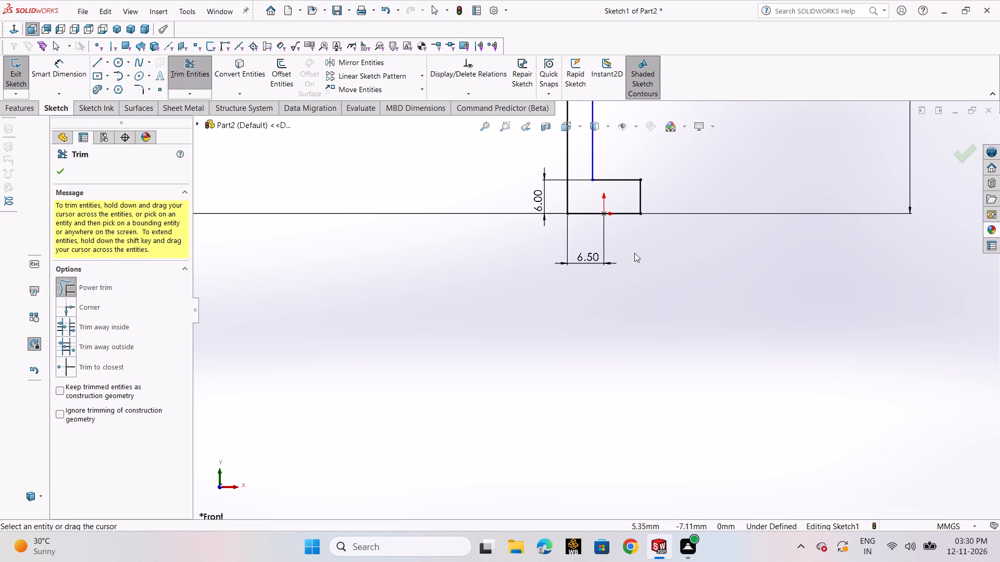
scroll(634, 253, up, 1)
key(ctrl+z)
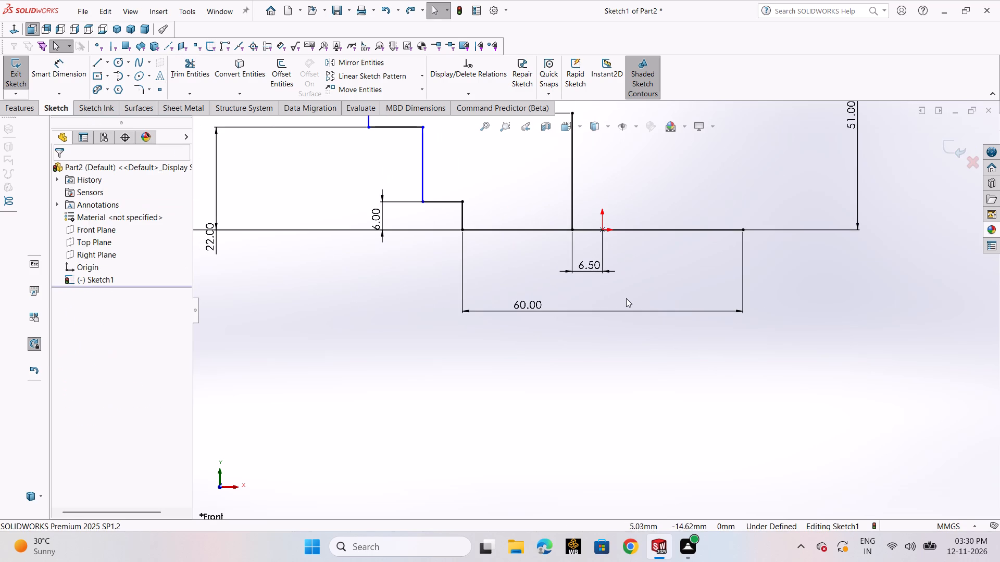
Sketch a horizontal line about 11.3 mm long from the top of the 25 mm vertical line, and a vertical line down to the base line.
scroll(614, 211, down, 4)
scroll(609, 237, up, 8)
scroll(605, 258, down, 3)
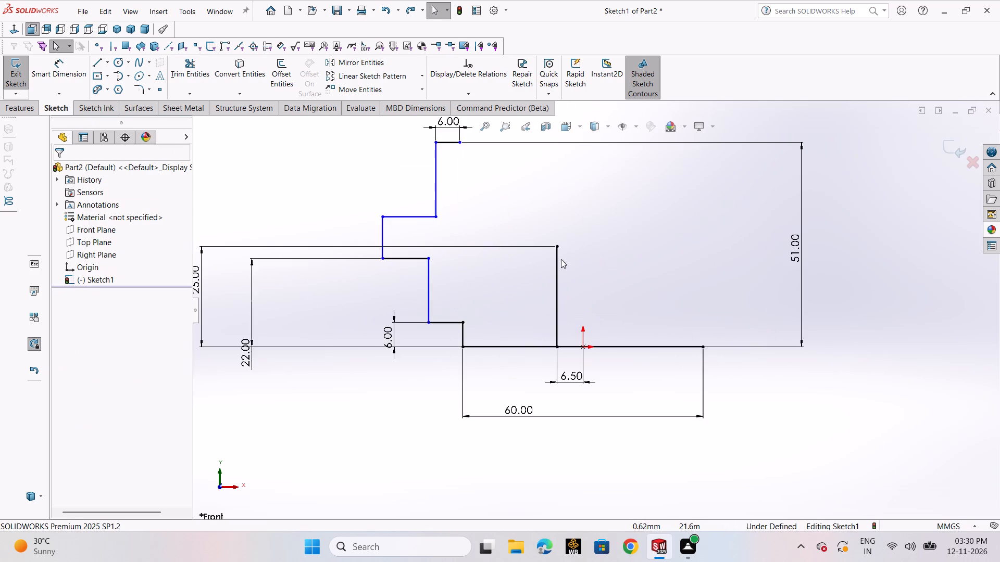
click(101, 63)
click(117, 74)
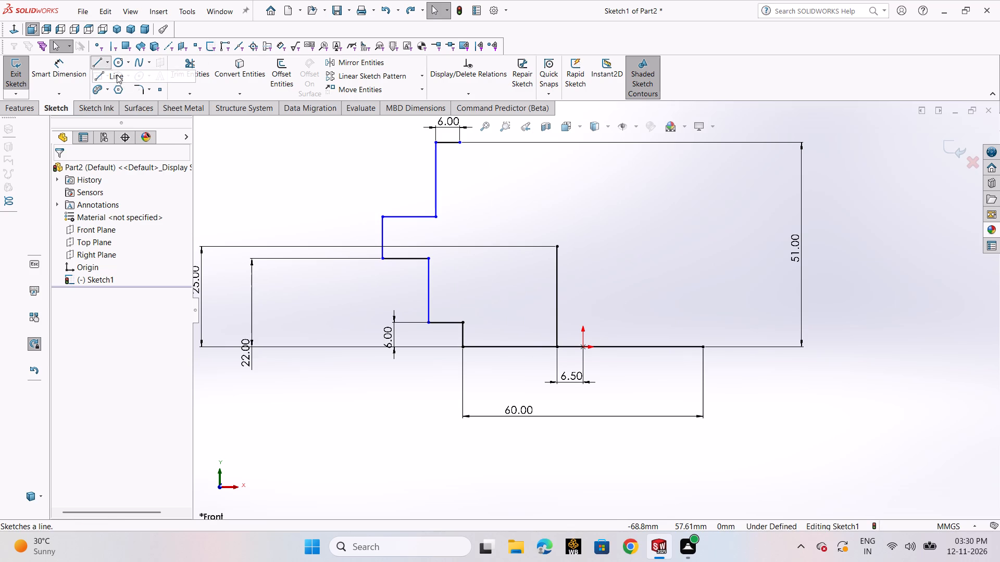
click(556, 247)
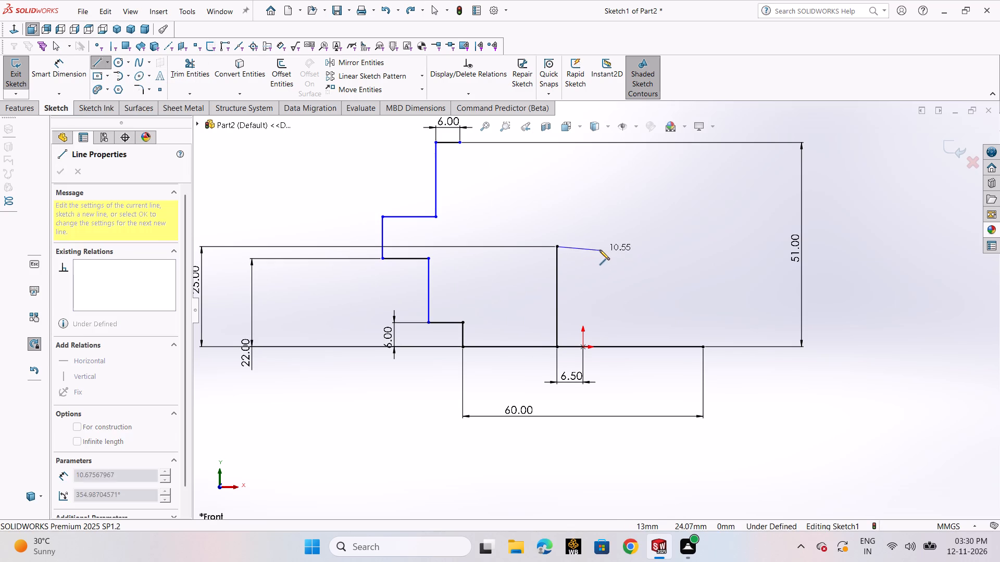
click(602, 246)
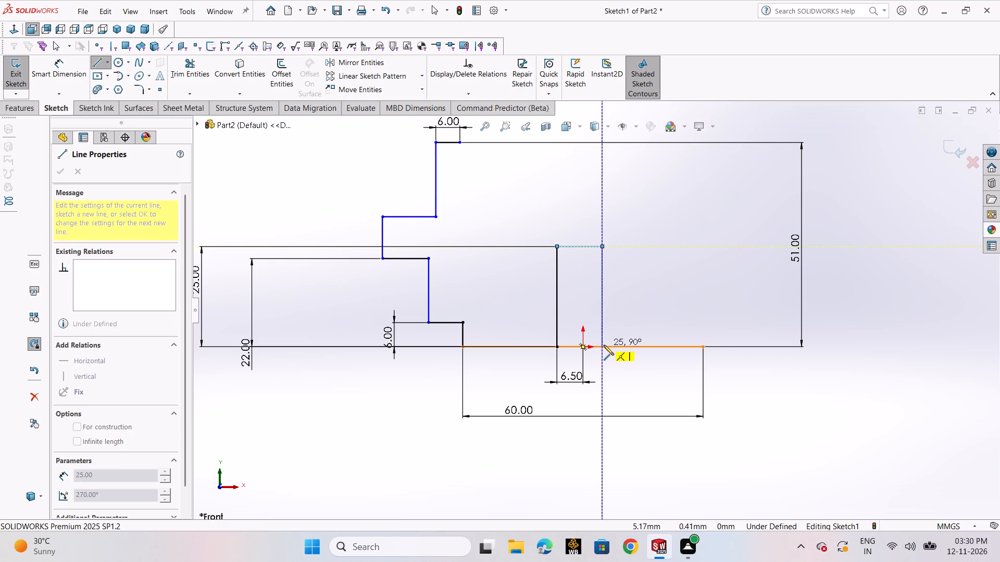
click(604, 345)
right_click(604, 345)
click(650, 353)
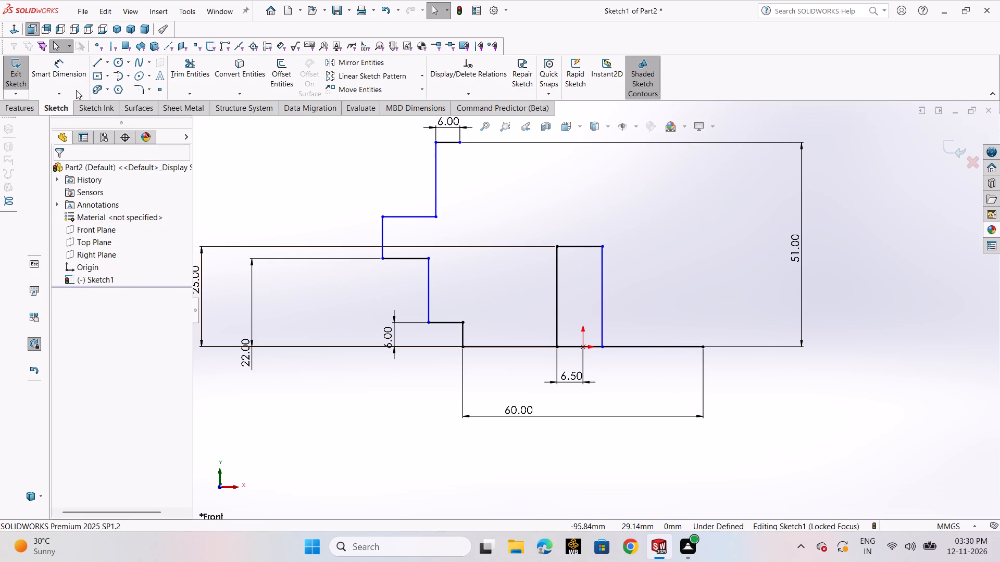
Dimension the length of the horizontal line joining the two 25 mm high verticals as 13 mm.
click(68, 82)
click(572, 245)
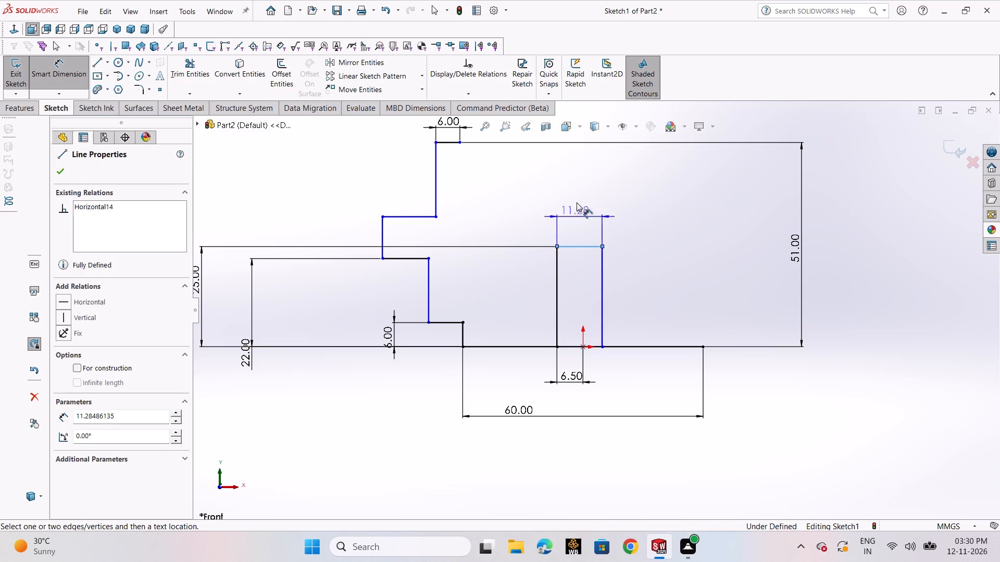
click(577, 199)
key(1)
key(3)
key(Return)
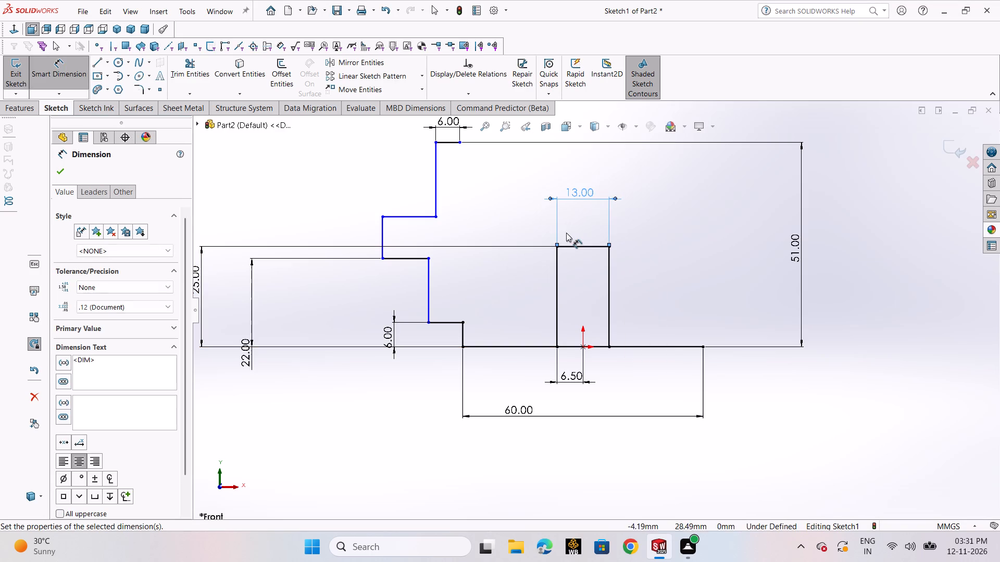
click(62, 168)
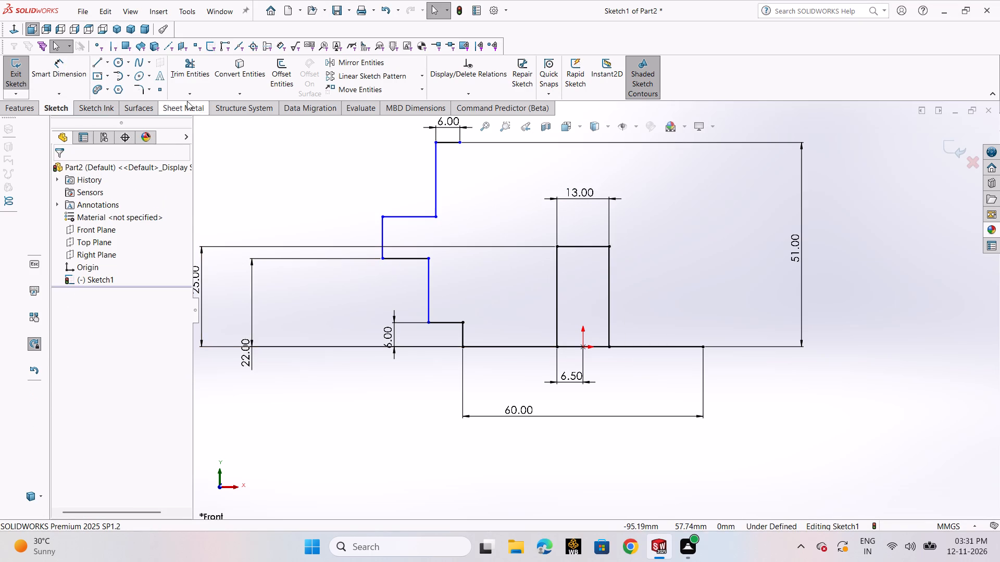
Trim away the base line segment between the two verticals around the origin.
click(184, 81)
drag(608, 382, 590, 321)
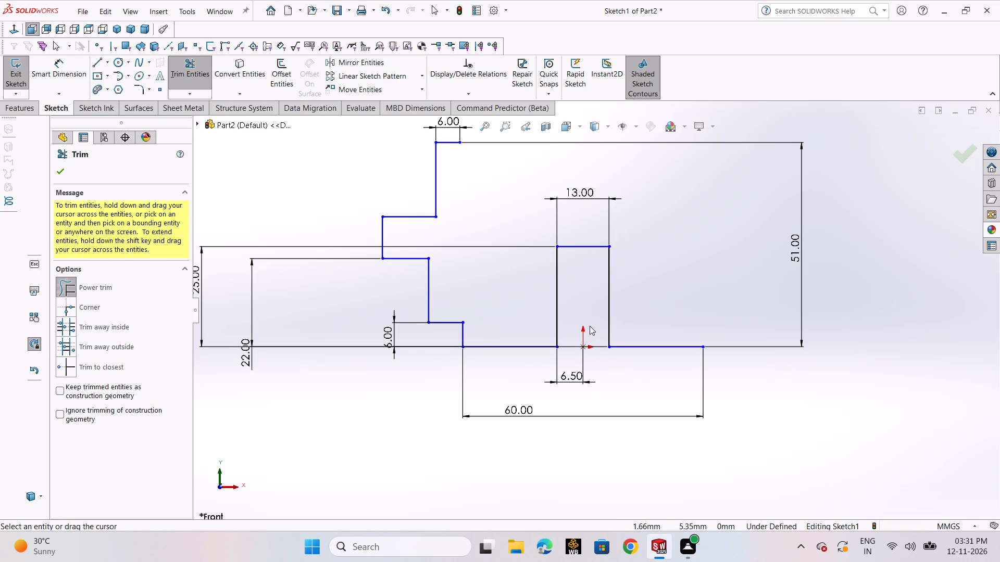
click(64, 173)
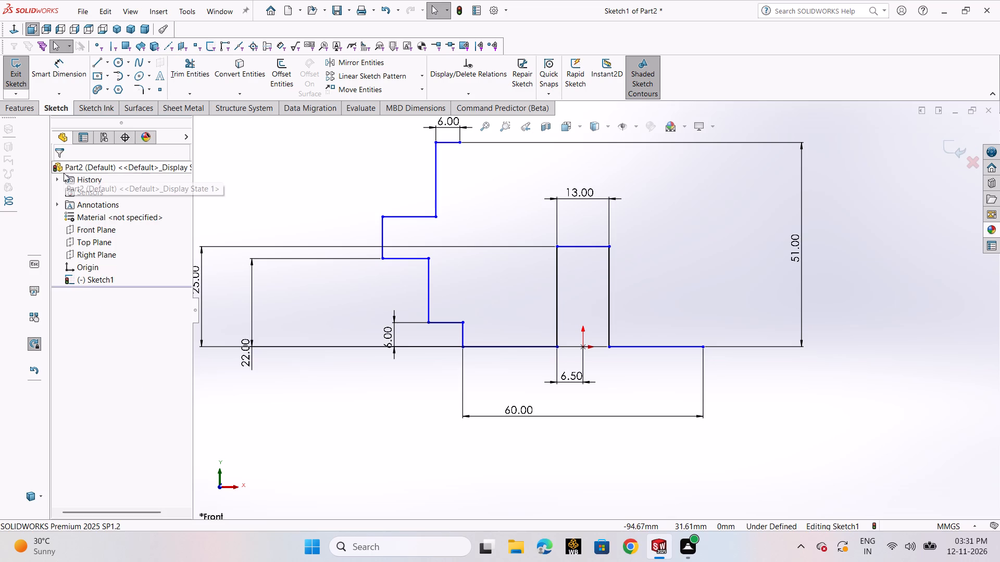
Dimension the horizontal distance from the origin to the lower end of the slot's right vertical line as 6.5 mm.
click(54, 76)
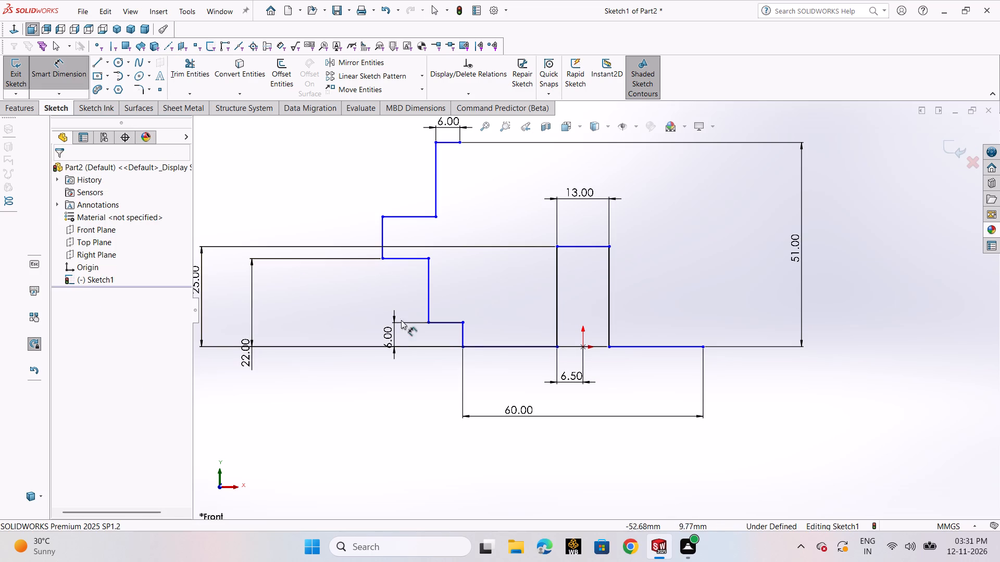
click(584, 349)
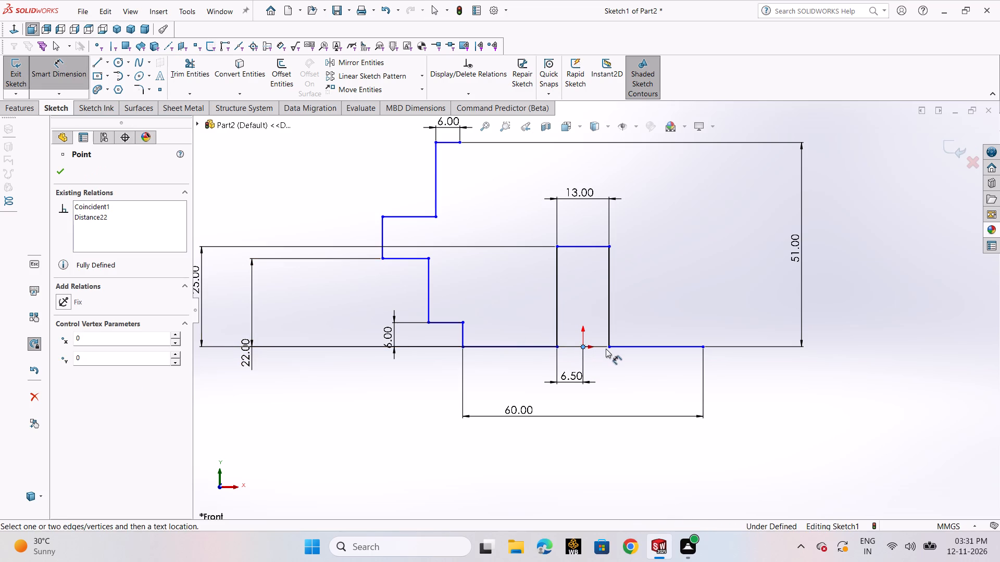
click(606, 349)
click(610, 397)
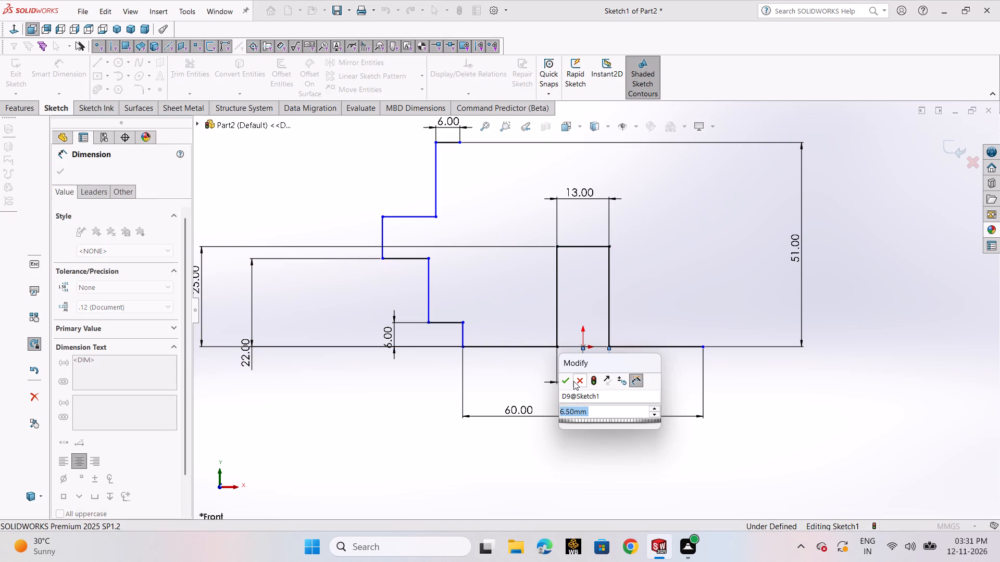
click(568, 381)
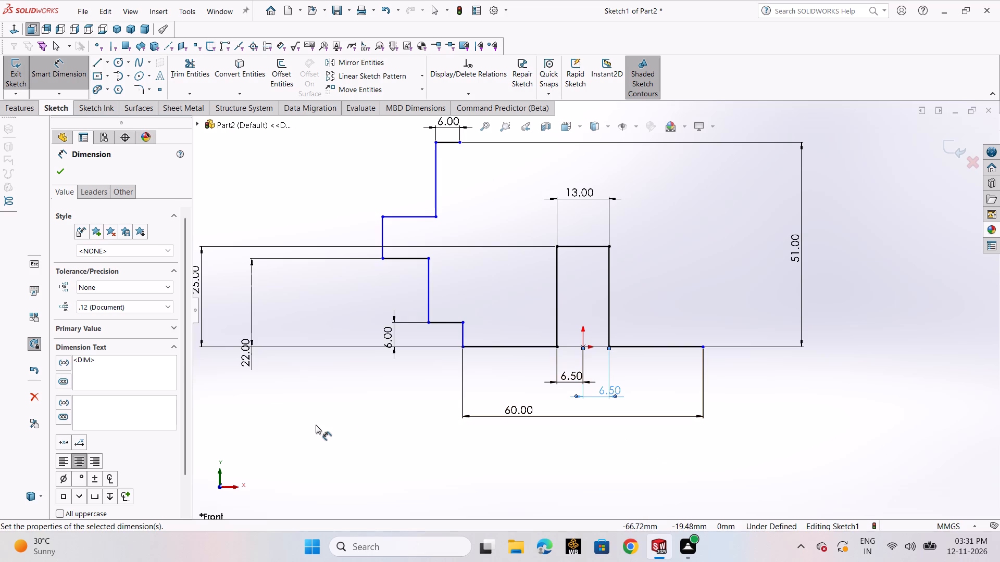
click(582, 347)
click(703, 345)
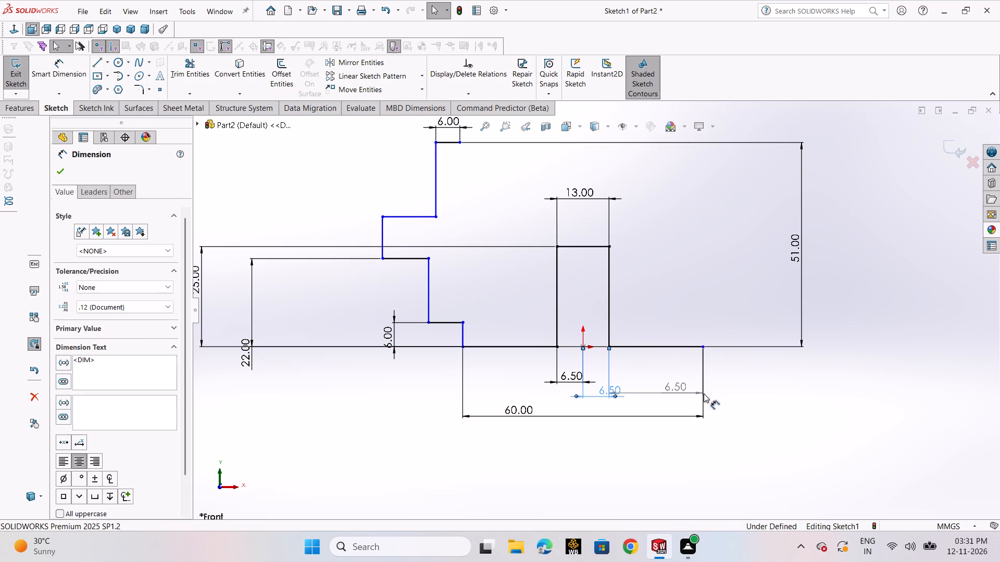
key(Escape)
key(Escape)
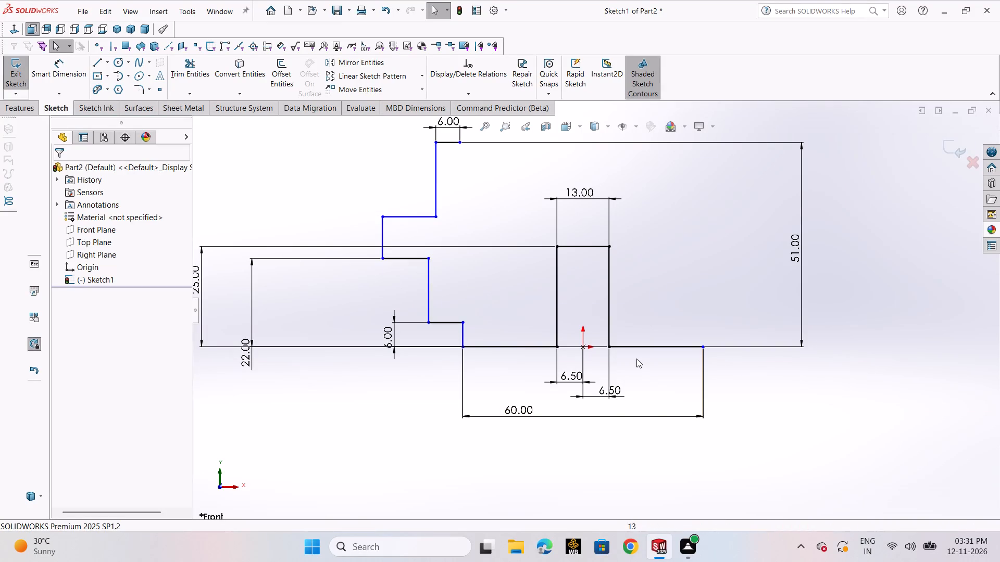
Dimension the length of the profile's outermost left vertical line as 13 mm.
scroll(775, 425, up, 1)
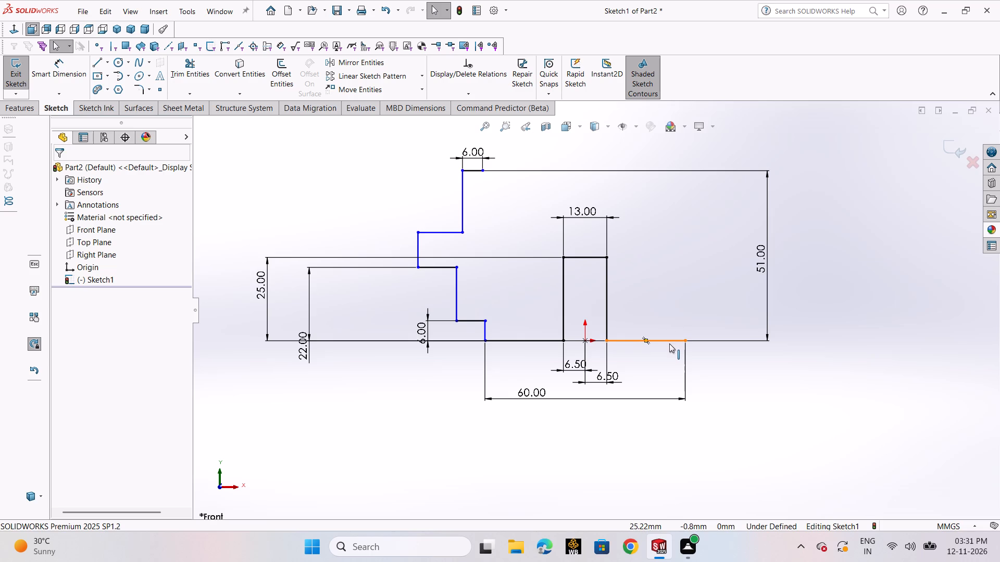
click(70, 75)
click(416, 247)
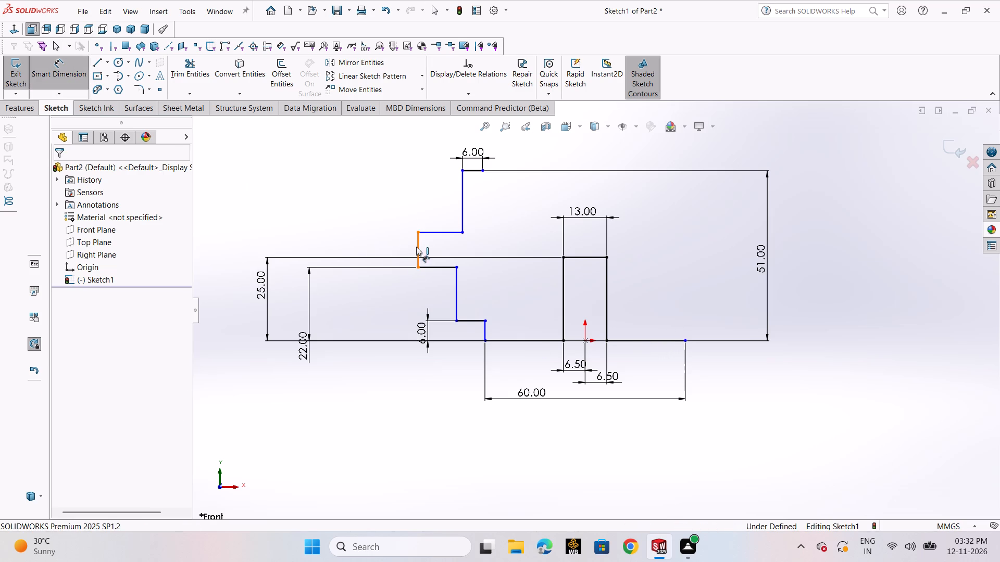
click(351, 240)
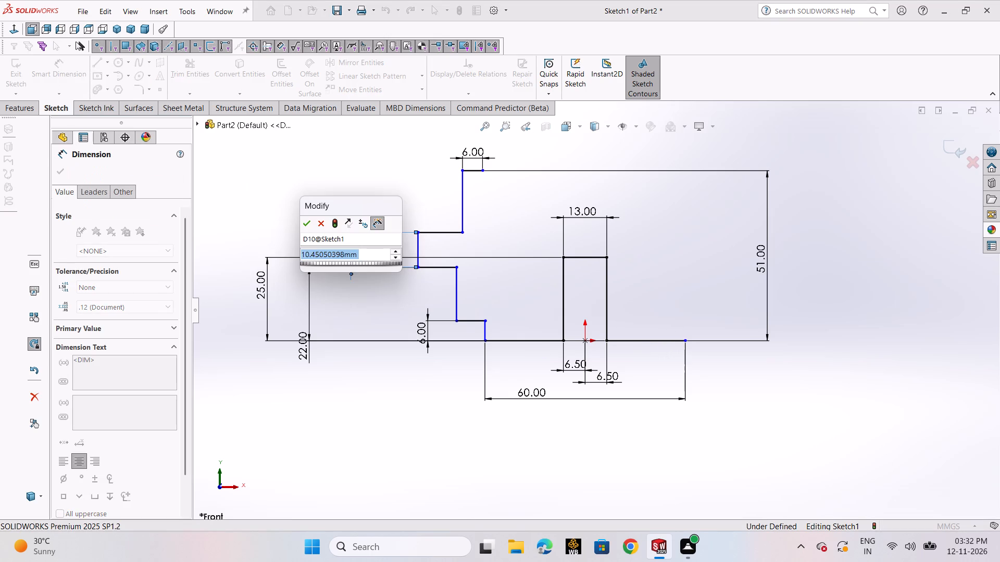
text(13)
key(Return)
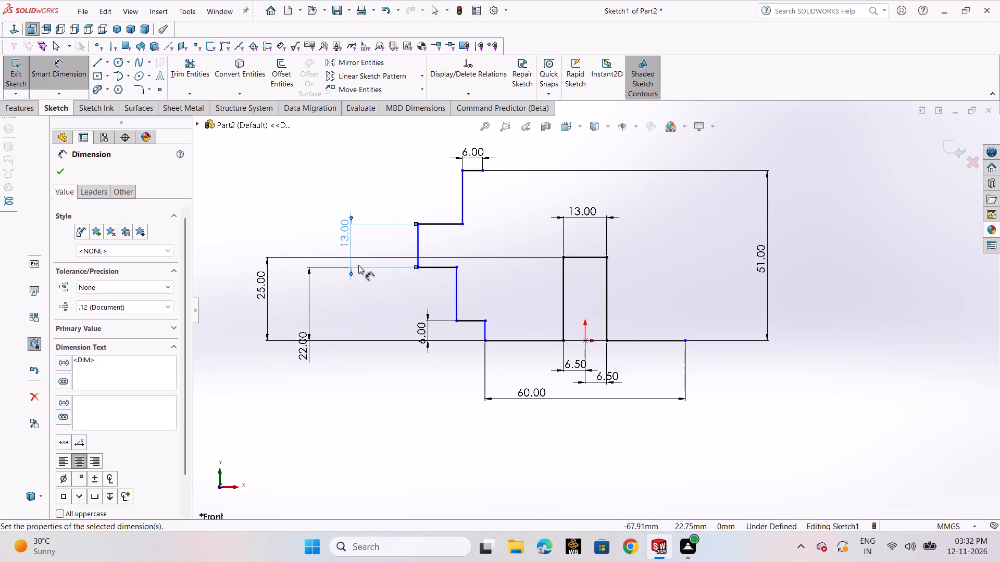
click(58, 171)
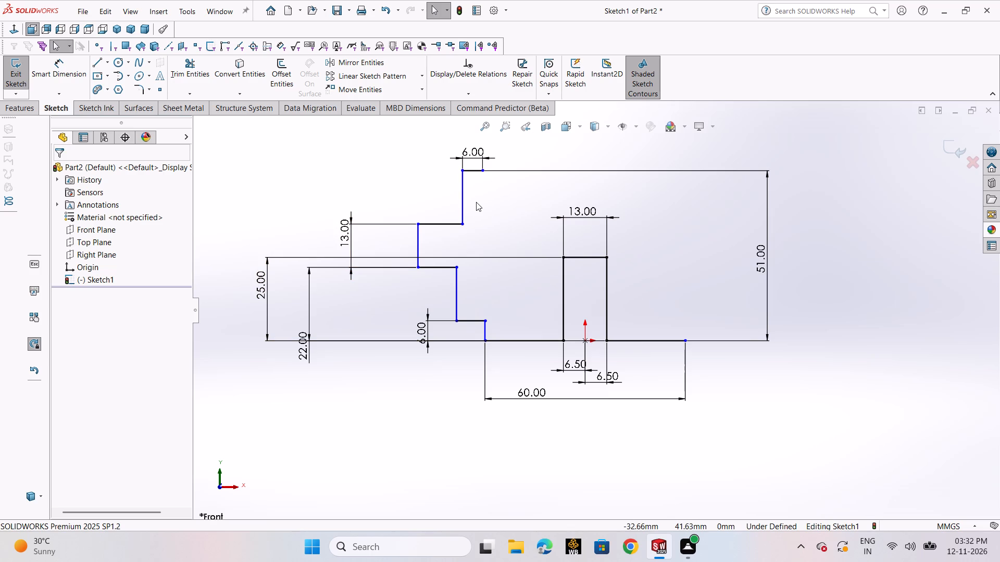
Sketch a sloped line about 35.5 mm long from the free end of the topmost 6 mm line to the slot's upper left corner.
click(98, 62)
click(110, 74)
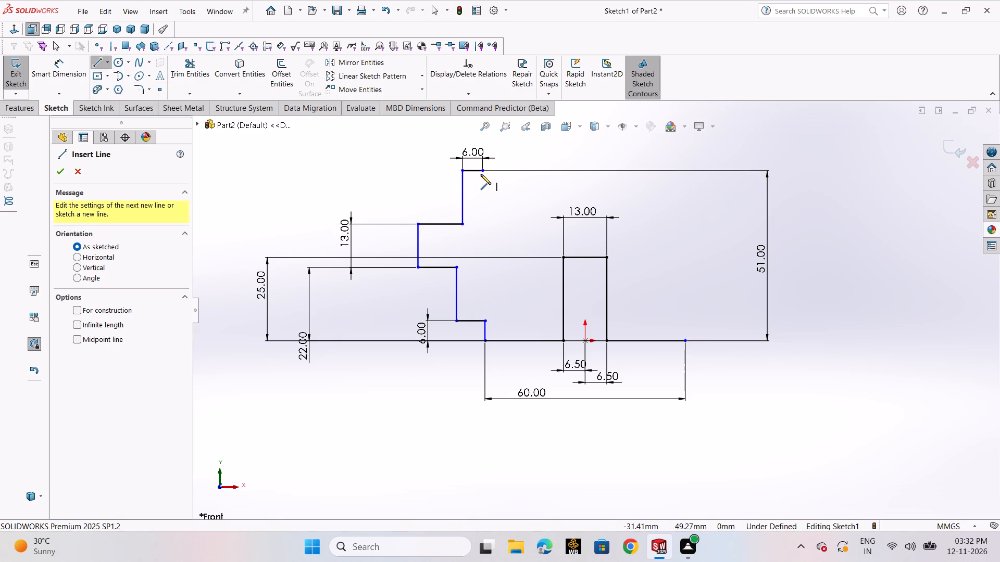
click(482, 171)
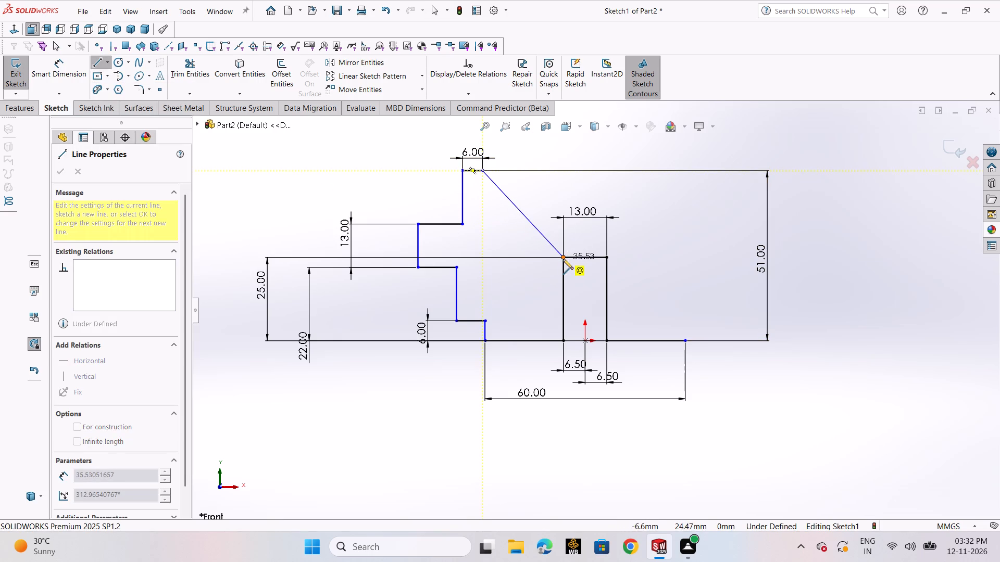
click(563, 259)
right_click(563, 259)
click(586, 271)
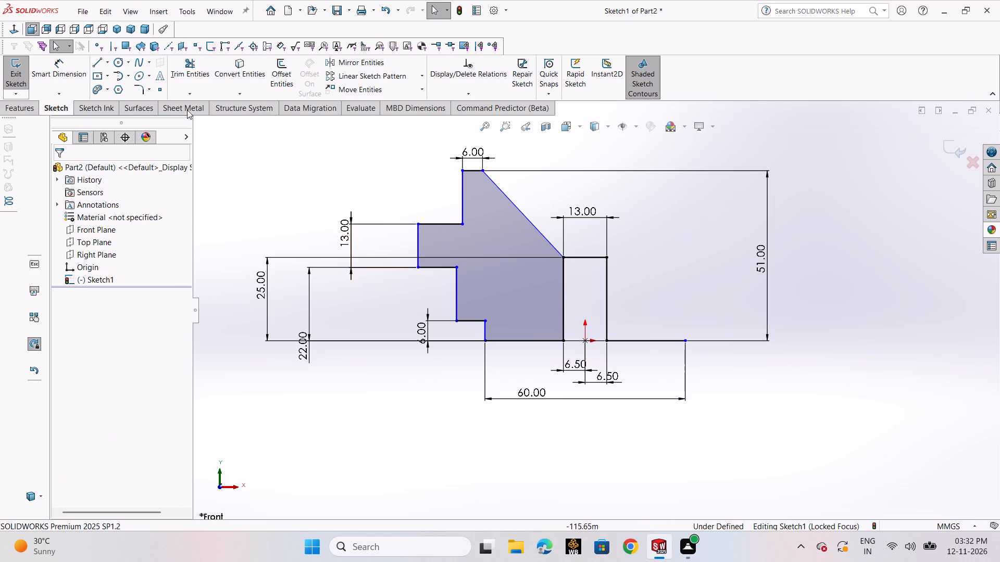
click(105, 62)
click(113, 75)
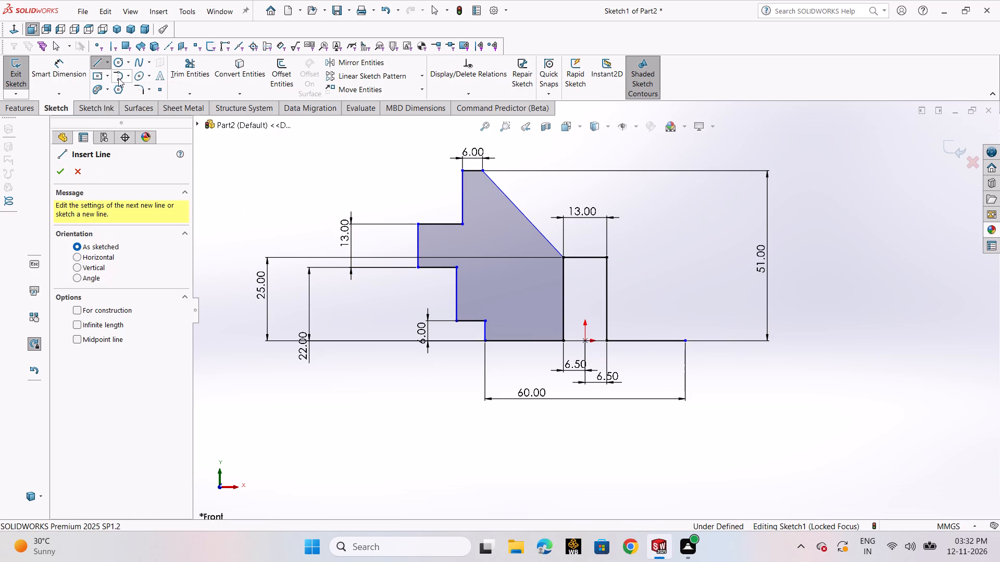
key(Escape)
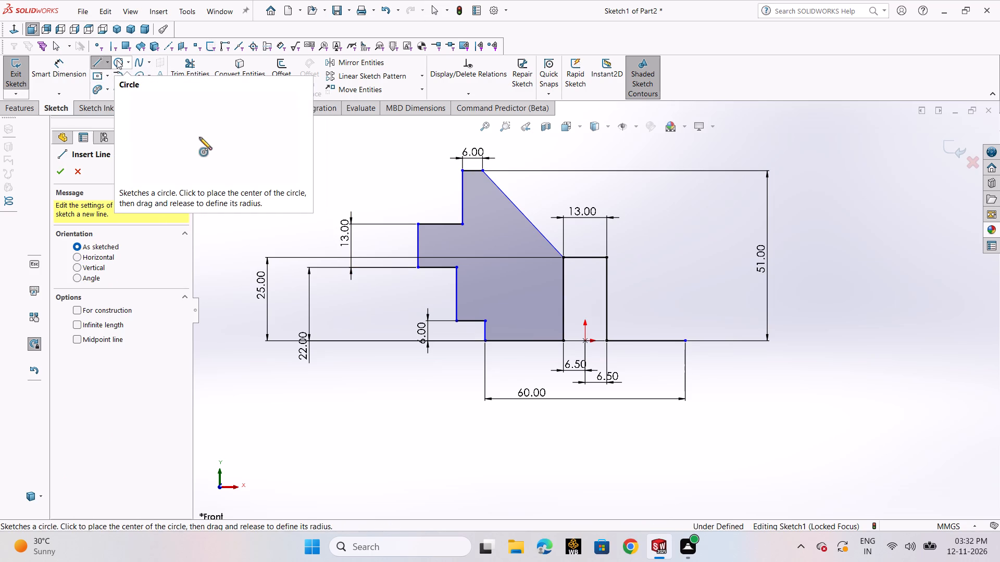
Sketch a vertical centerline about 47 mm long upward from the origin.
click(108, 61)
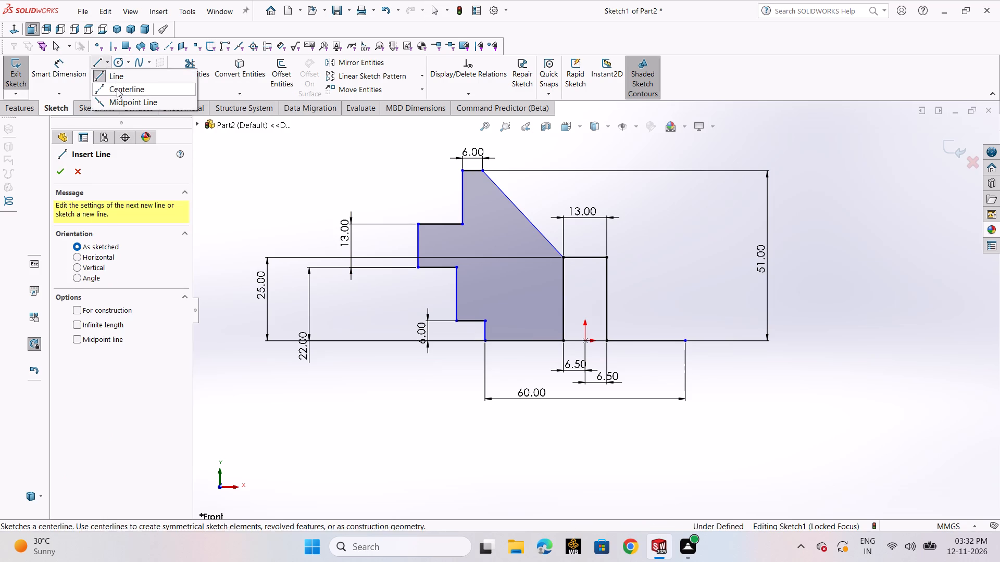
click(117, 88)
click(586, 339)
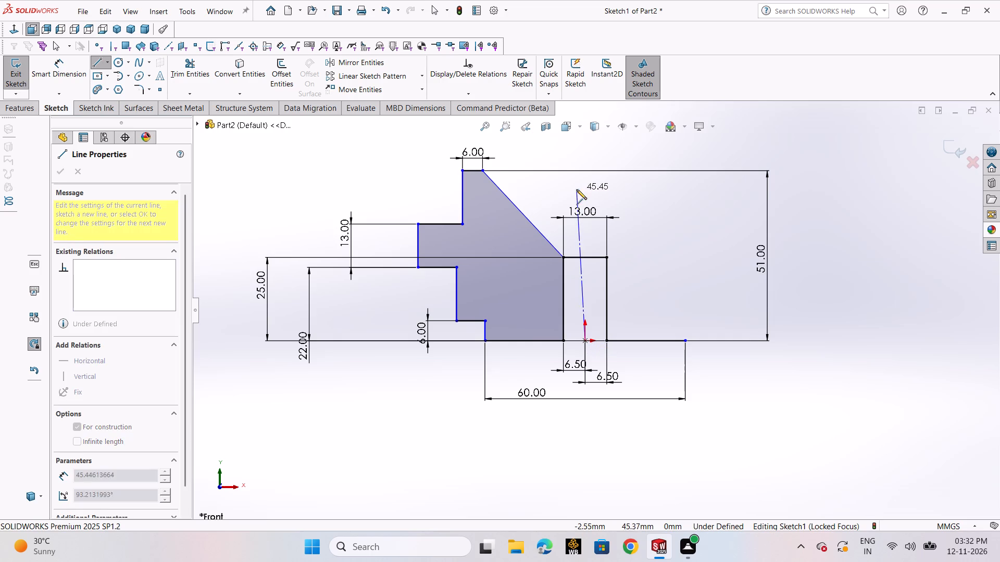
click(585, 183)
right_click(585, 183)
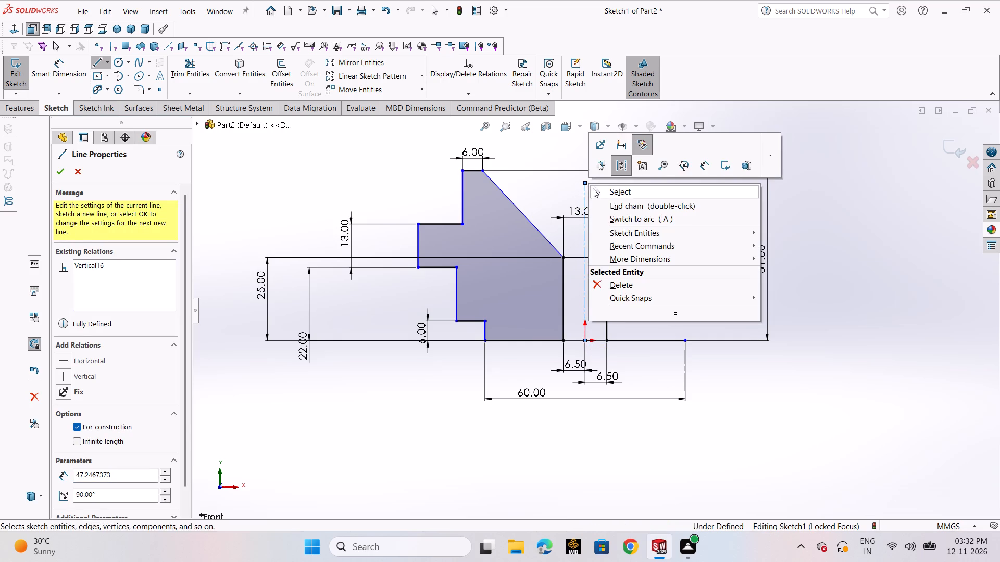
click(593, 188)
Mirror the left half's profile lines about the vertical centerline through the origin, keeping the originals.
click(368, 60)
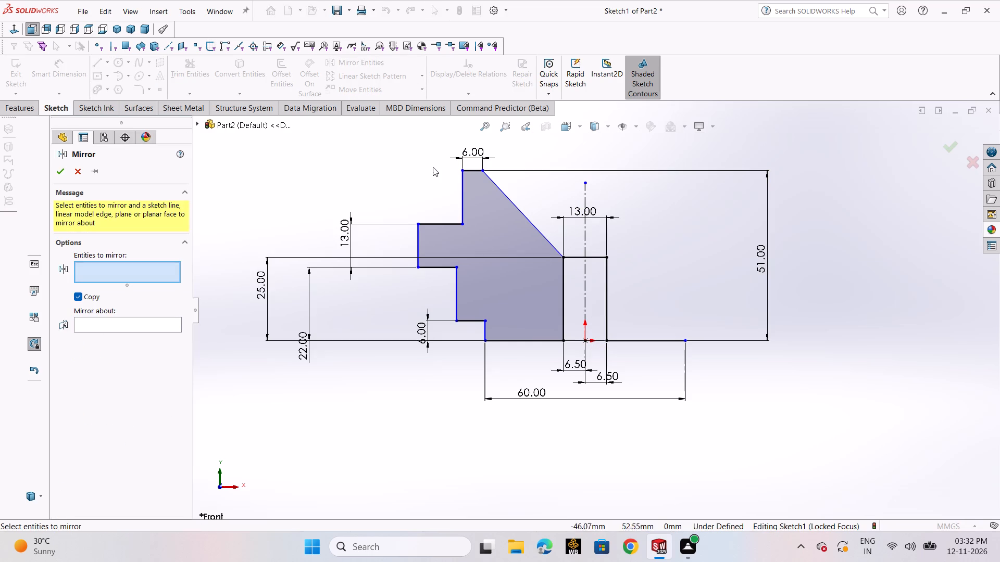
drag(532, 167, 407, 365)
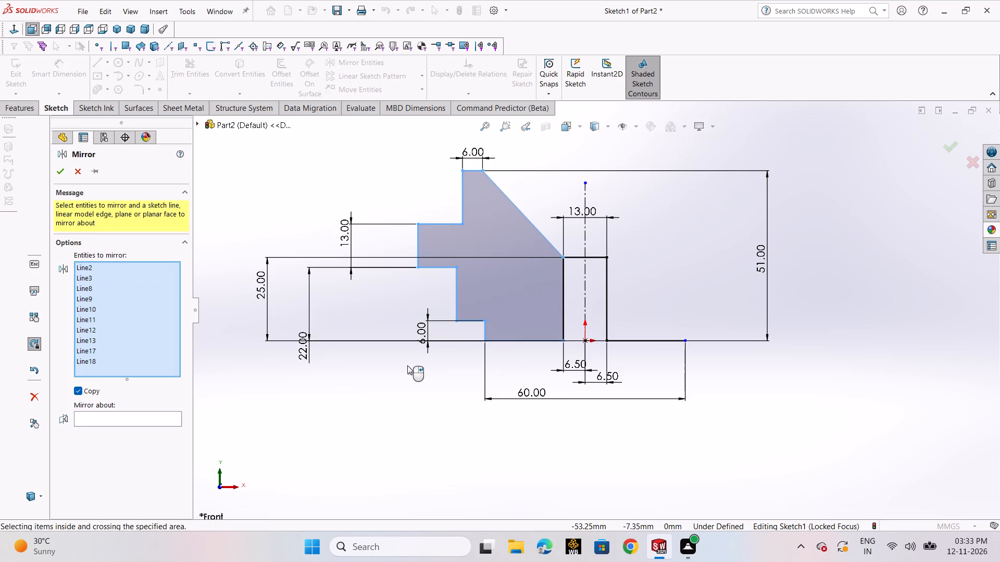
click(167, 417)
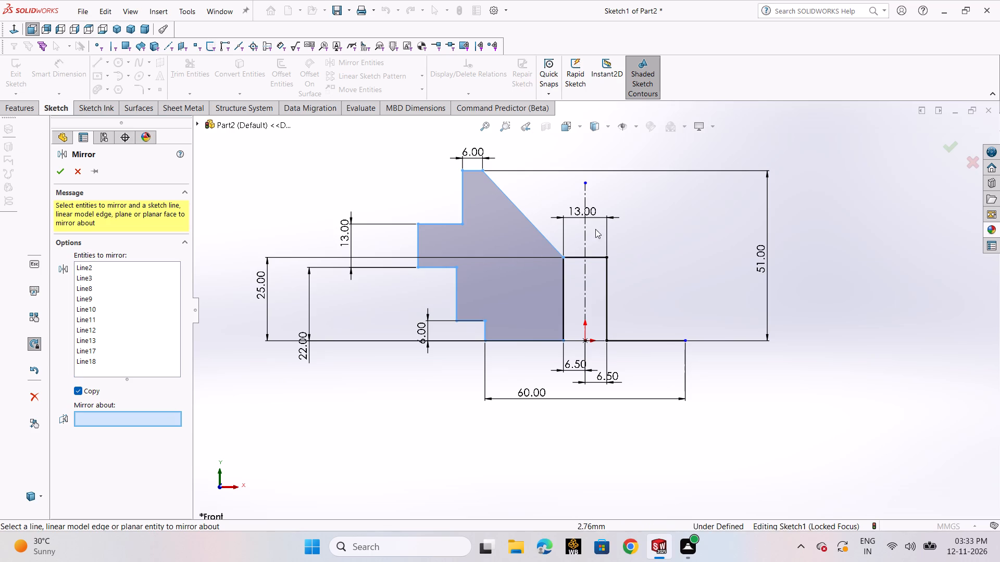
click(586, 234)
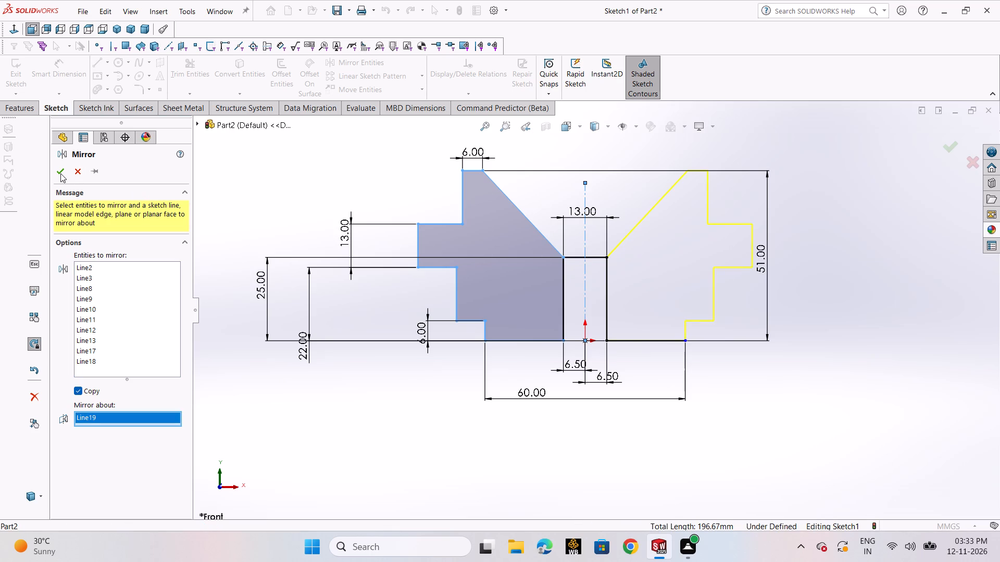
click(60, 173)
click(863, 312)
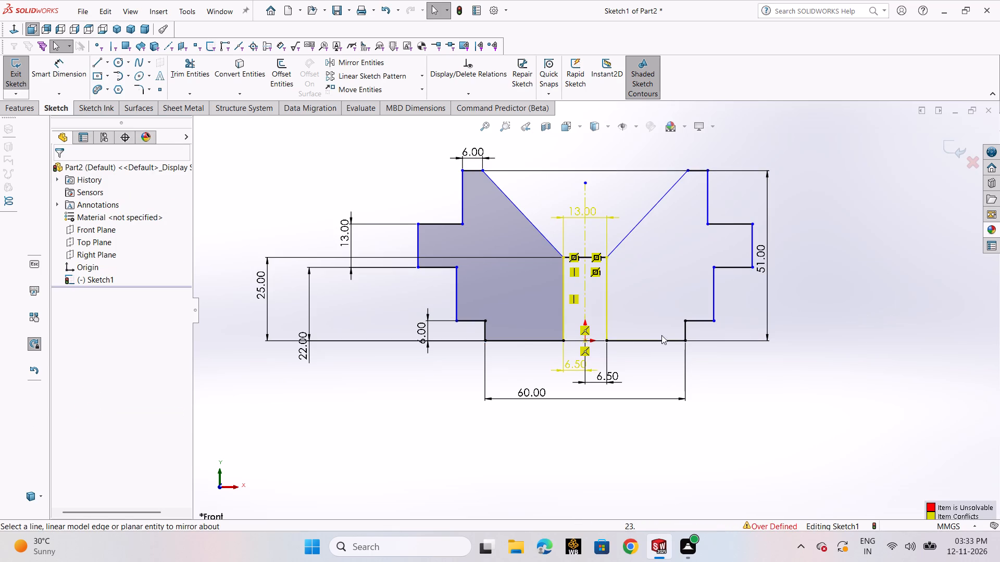
Delete the conflicting sketch relation just below the origin.
scroll(609, 340, down, 3)
click(567, 347)
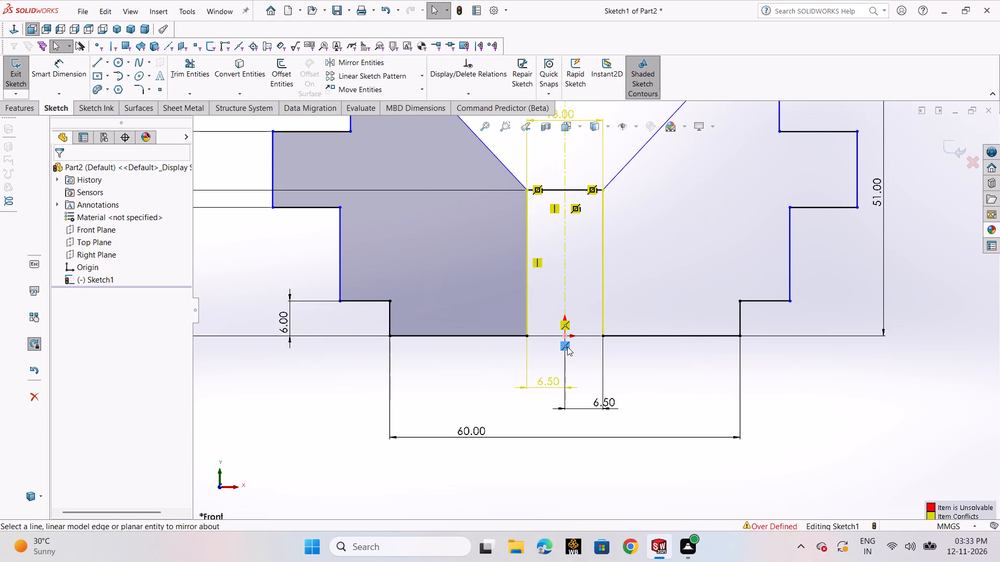
key(Delete)
Trim away the slot's top line, both of its vertical sides and the vertical centerline with Power trim.
scroll(583, 291, up, 1)
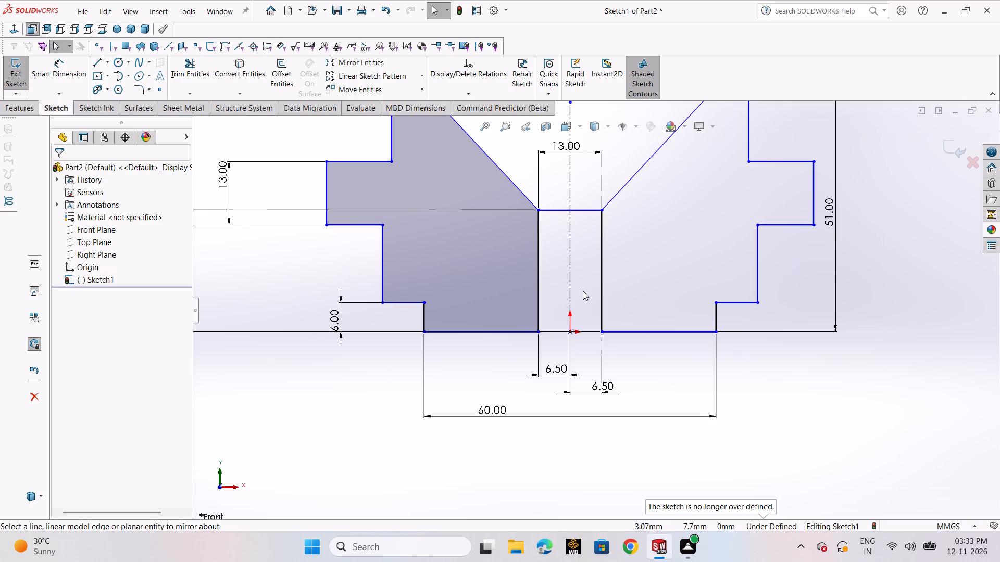
scroll(585, 289, up, 1)
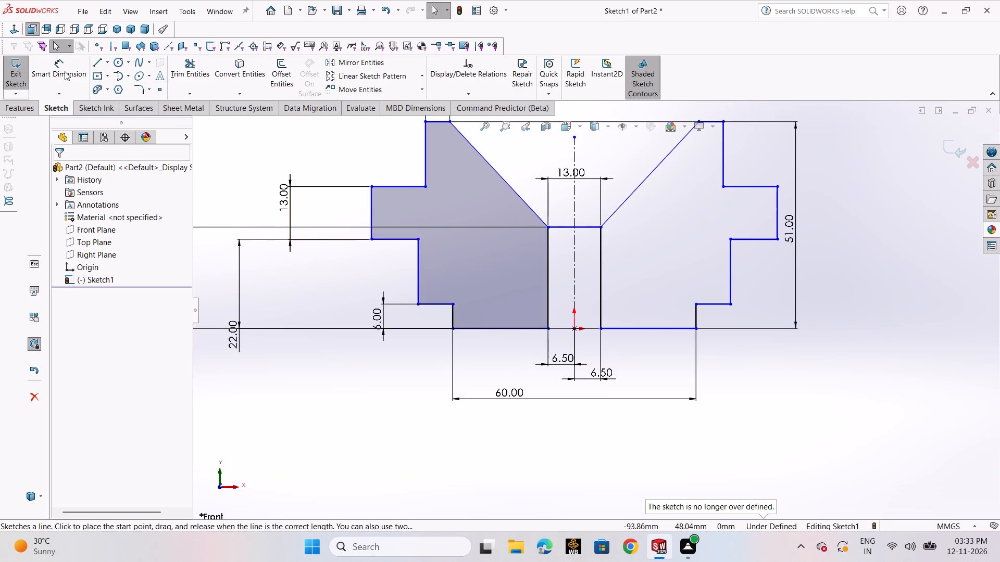
click(184, 74)
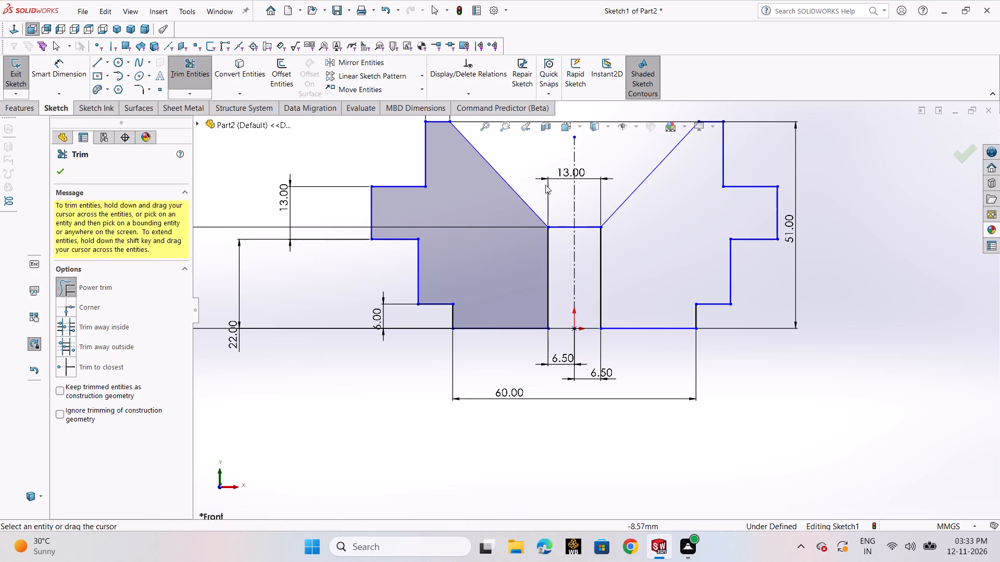
drag(561, 186, 565, 245)
drag(586, 208, 585, 237)
drag(624, 249, 531, 249)
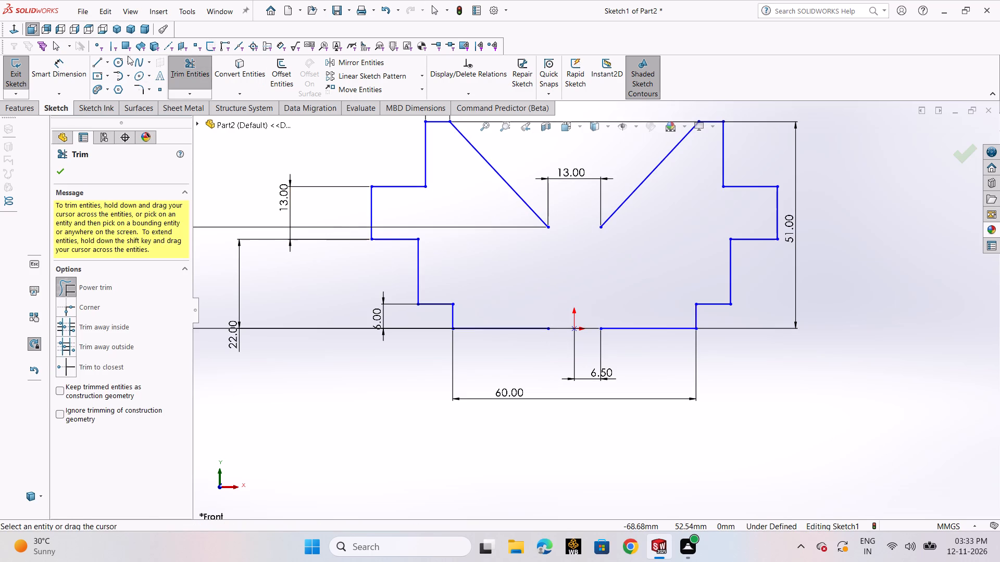
Sketch a 13 mm horizontal line joining the lower ends of the two sloped lines.
click(104, 63)
click(111, 72)
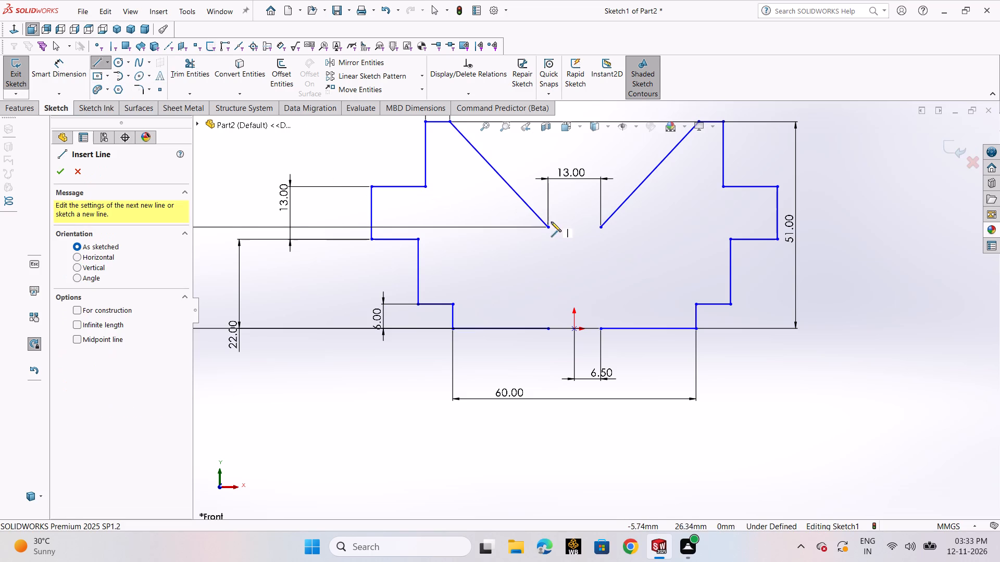
click(547, 228)
click(600, 230)
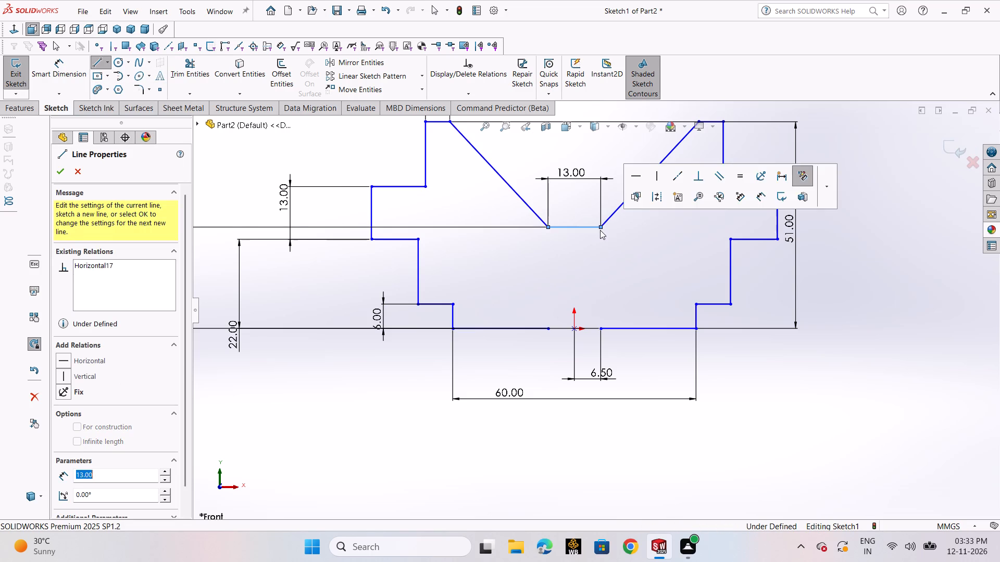
right_click(600, 230)
click(616, 237)
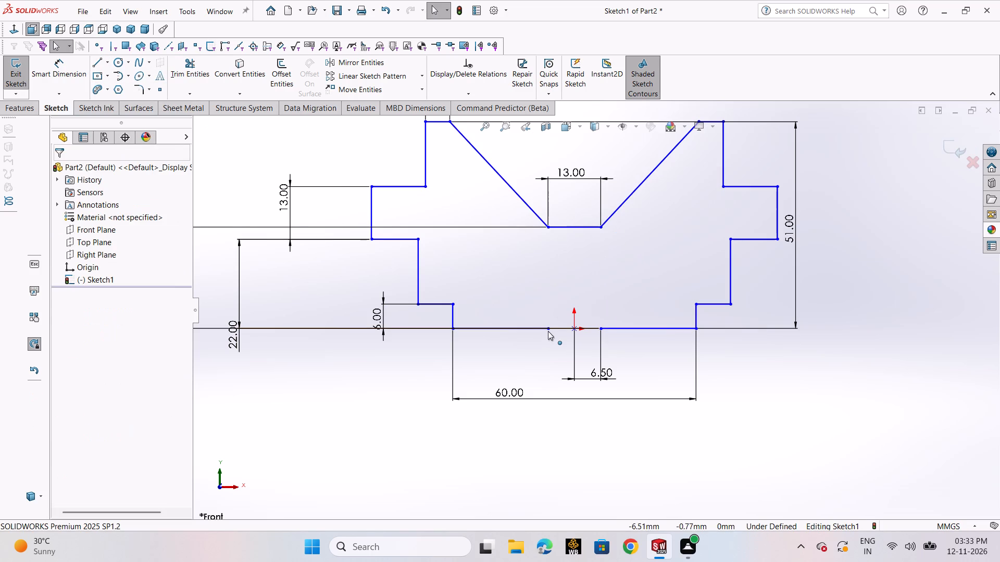
Move the inner end of the left base line onto the origin.
drag(548, 329, 571, 329)
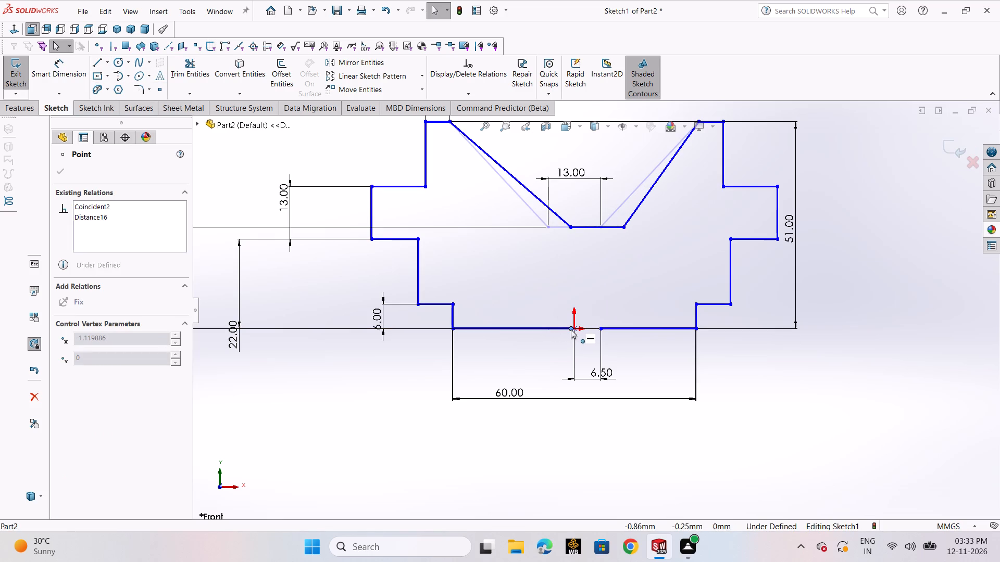
drag(571, 329, 573, 329)
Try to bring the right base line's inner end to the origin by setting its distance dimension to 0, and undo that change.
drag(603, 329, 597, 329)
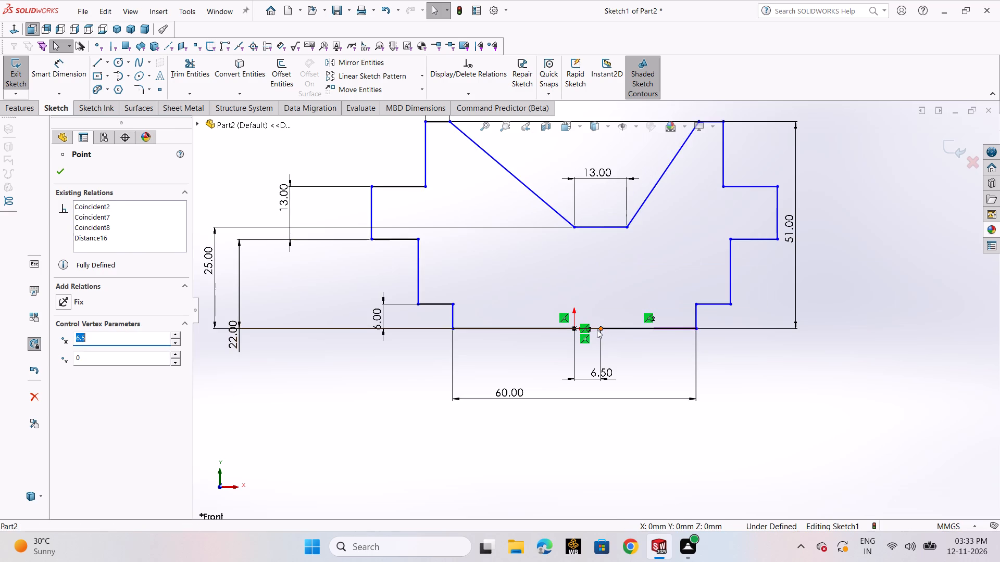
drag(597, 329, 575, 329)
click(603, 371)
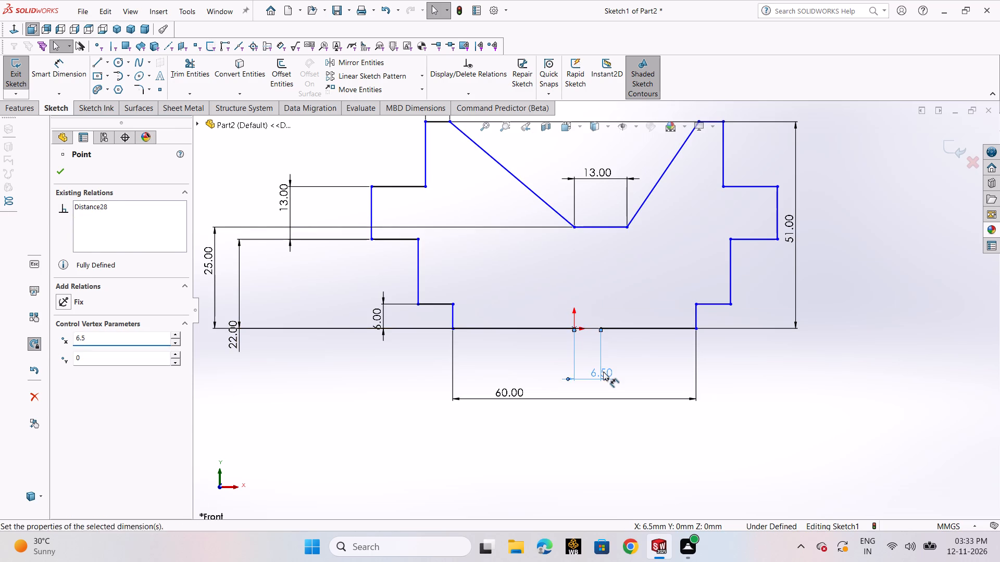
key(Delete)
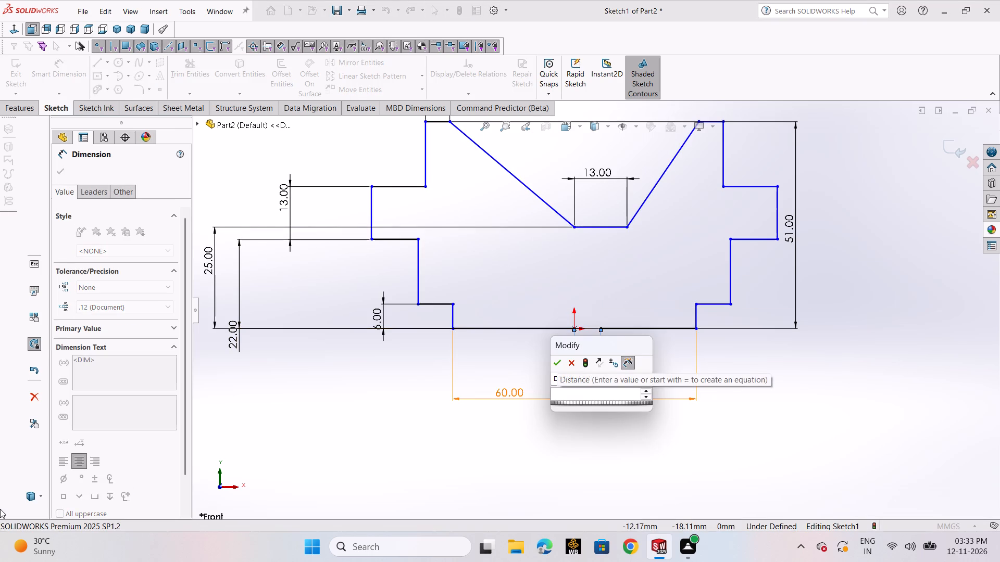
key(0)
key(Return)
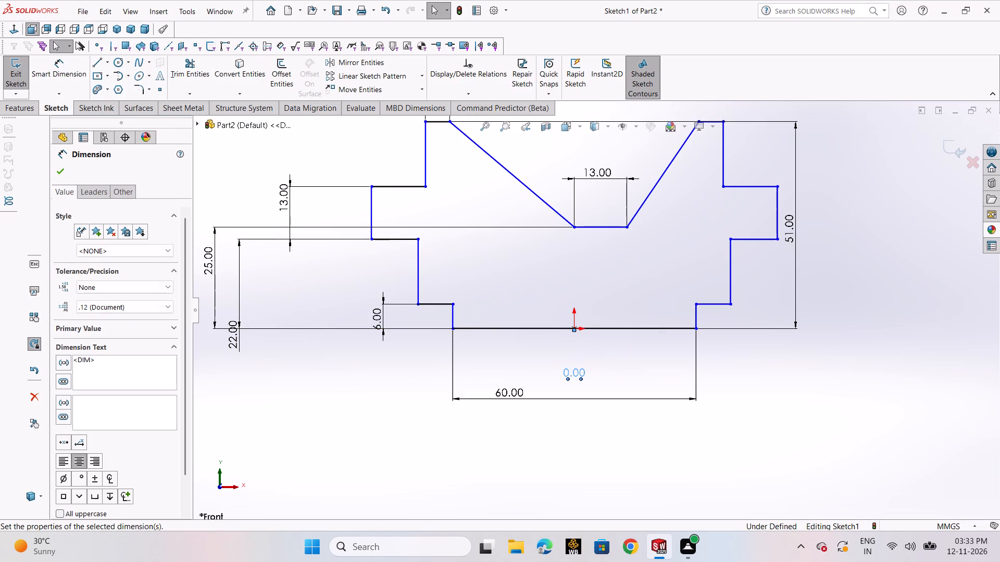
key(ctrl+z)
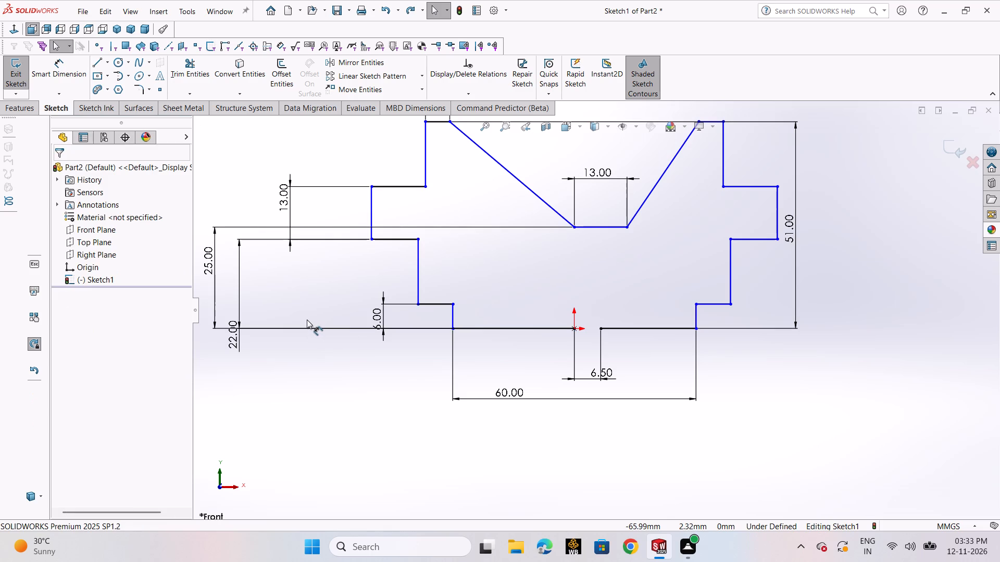
Delete the 6.5 mm dimension at the origin and move the right base line's inner end onto the origin.
click(603, 377)
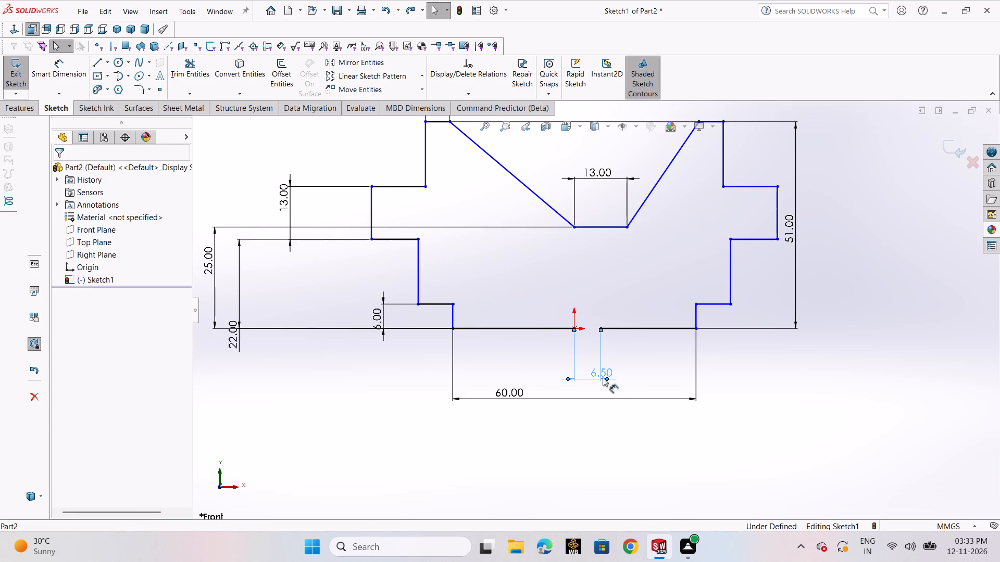
key(Delete)
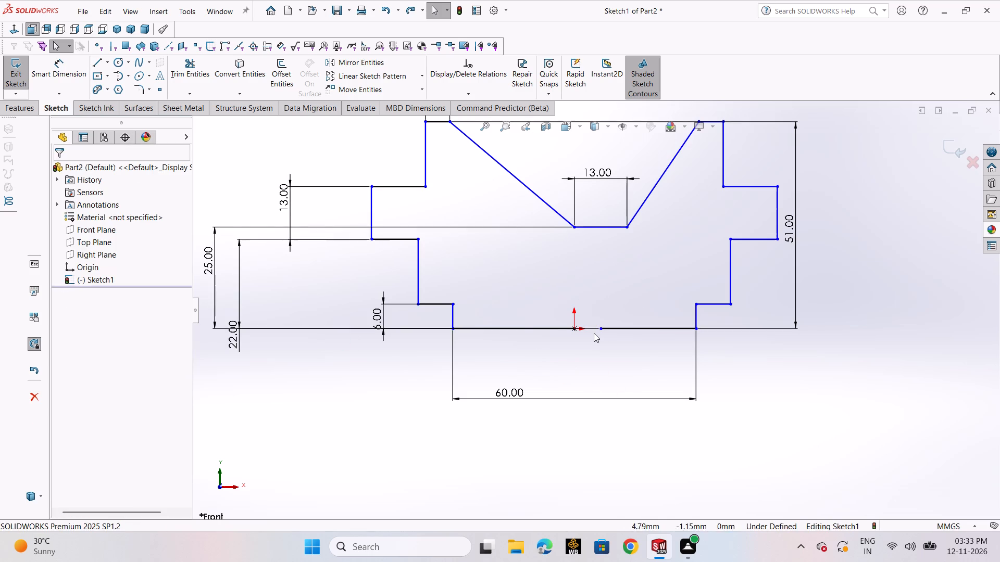
drag(599, 330, 575, 331)
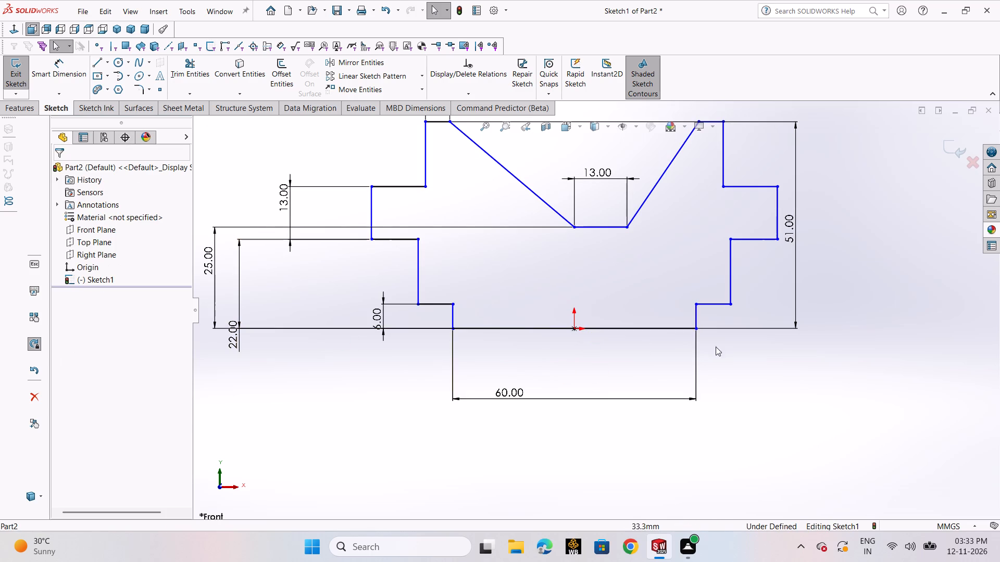
drag(747, 364, 747, 359)
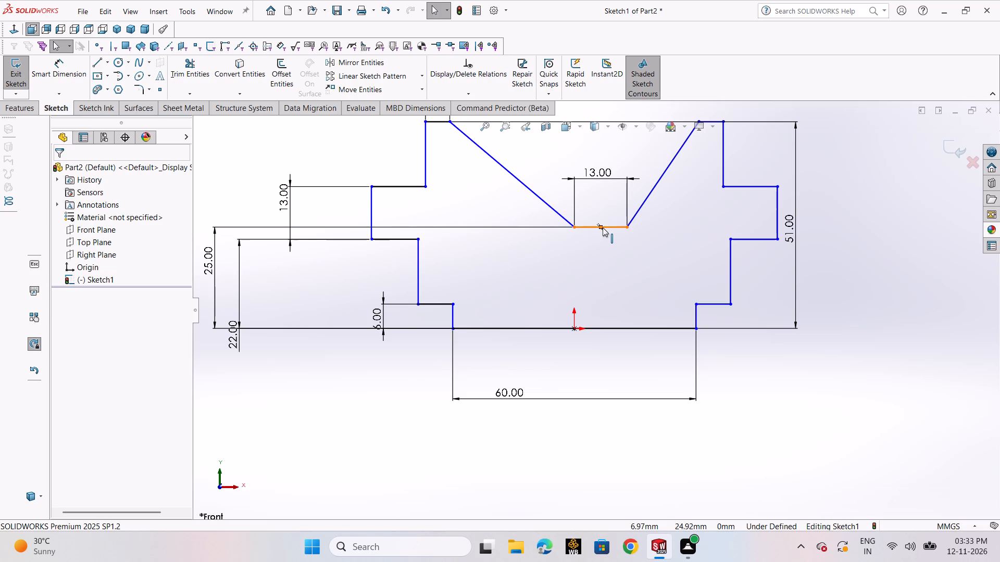
Add a Vertical relation between the midpoint of the 13 mm horizontal line and the origin.
click(603, 227)
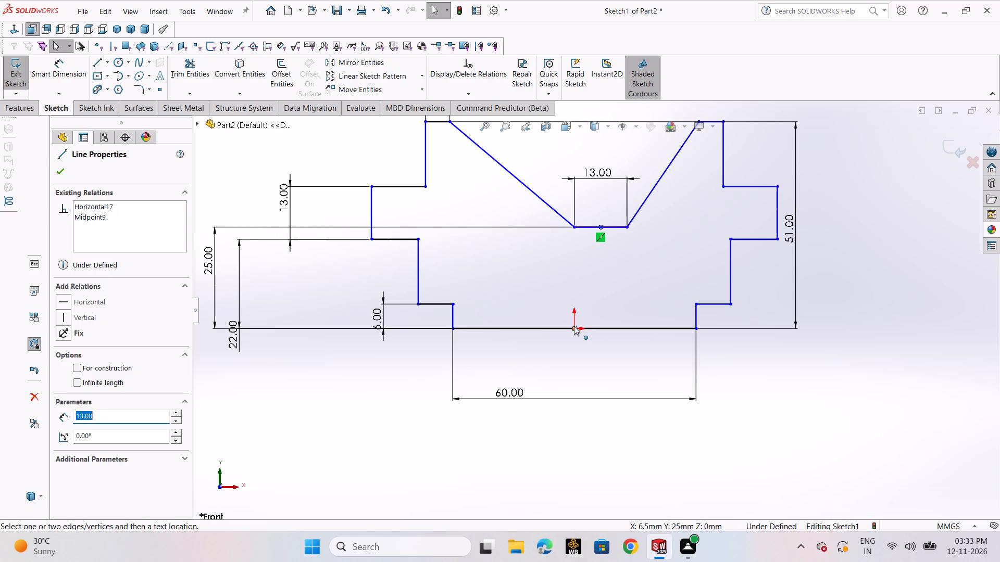
ctrl+click(573, 329)
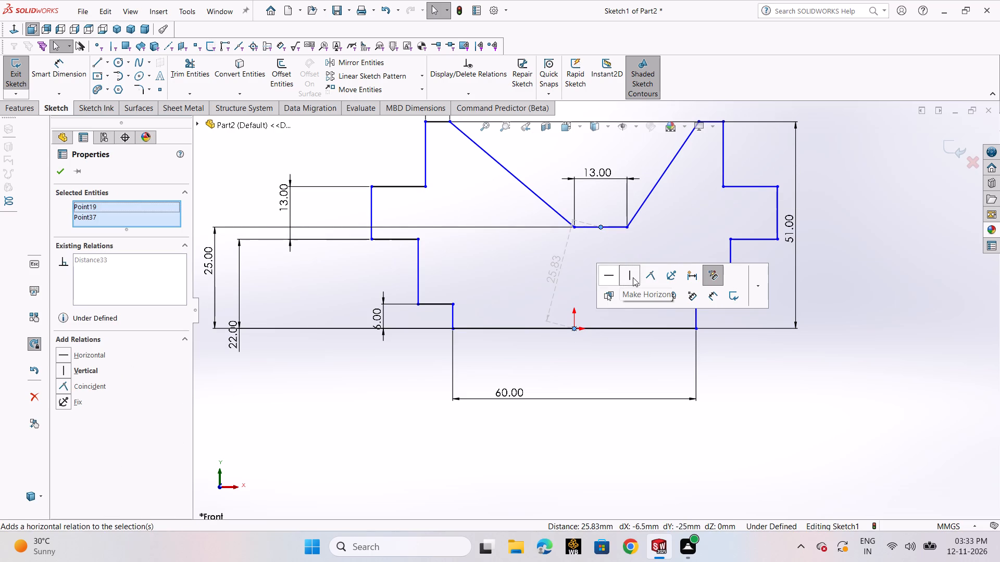
click(631, 277)
scroll(606, 222, up, 2)
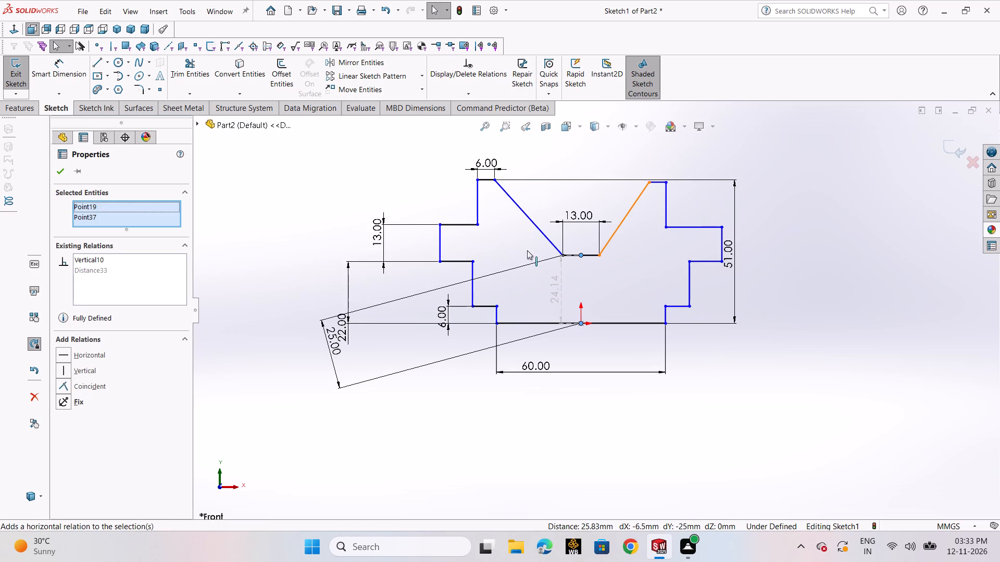
click(59, 178)
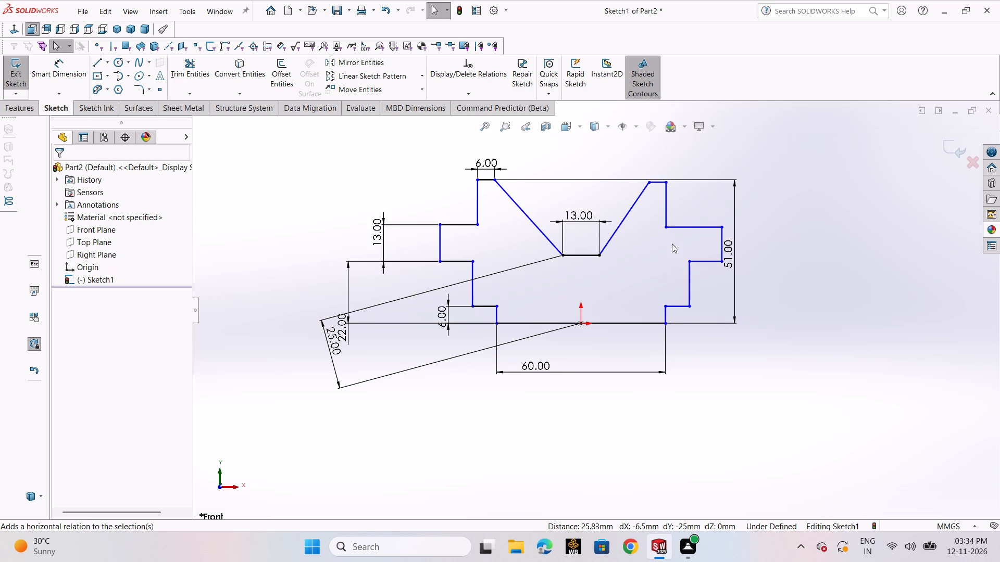
Add a Collinear relation between the two topmost short horizontal lines on the left and right halves.
click(471, 92)
click(483, 118)
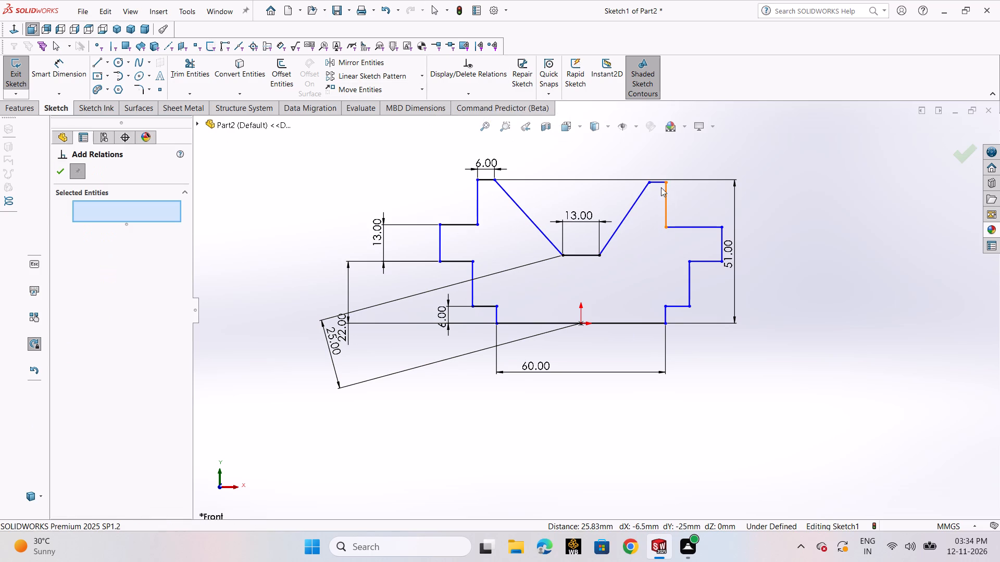
click(655, 184)
click(488, 182)
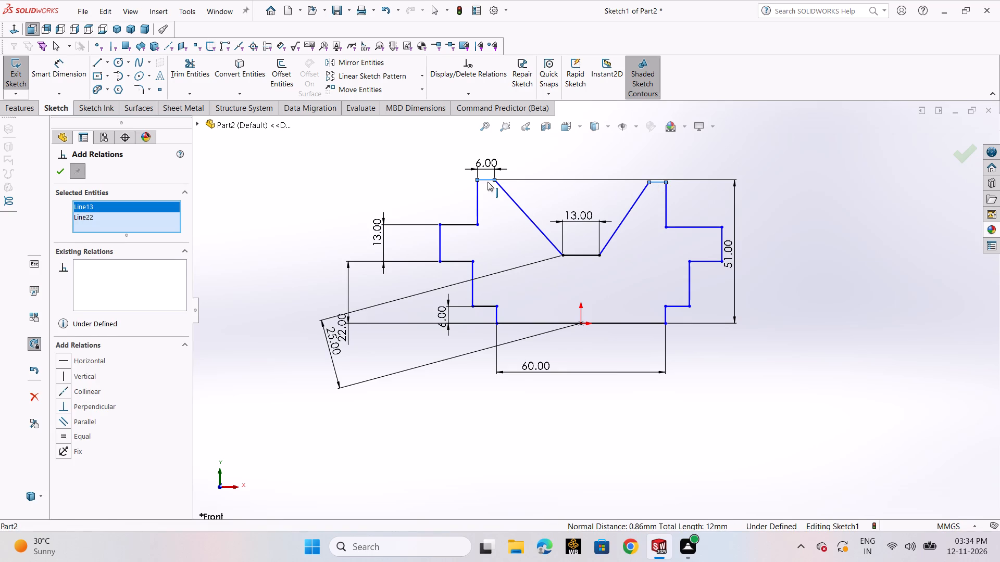
click(85, 393)
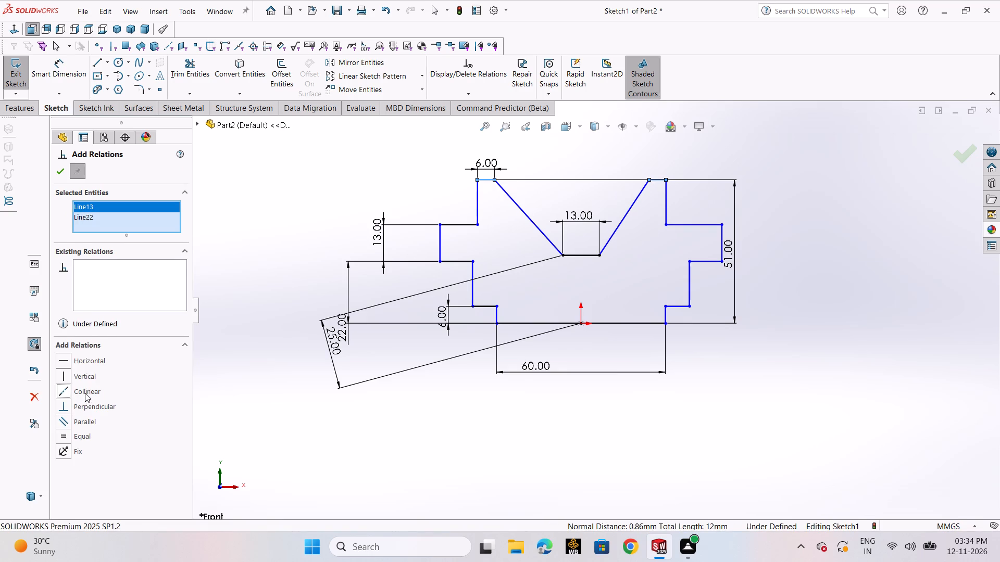
click(56, 176)
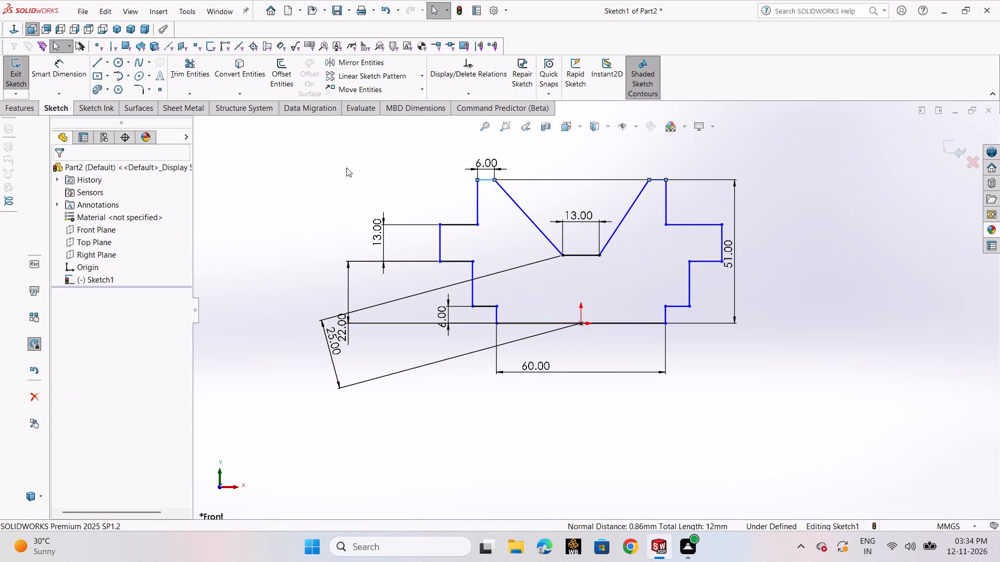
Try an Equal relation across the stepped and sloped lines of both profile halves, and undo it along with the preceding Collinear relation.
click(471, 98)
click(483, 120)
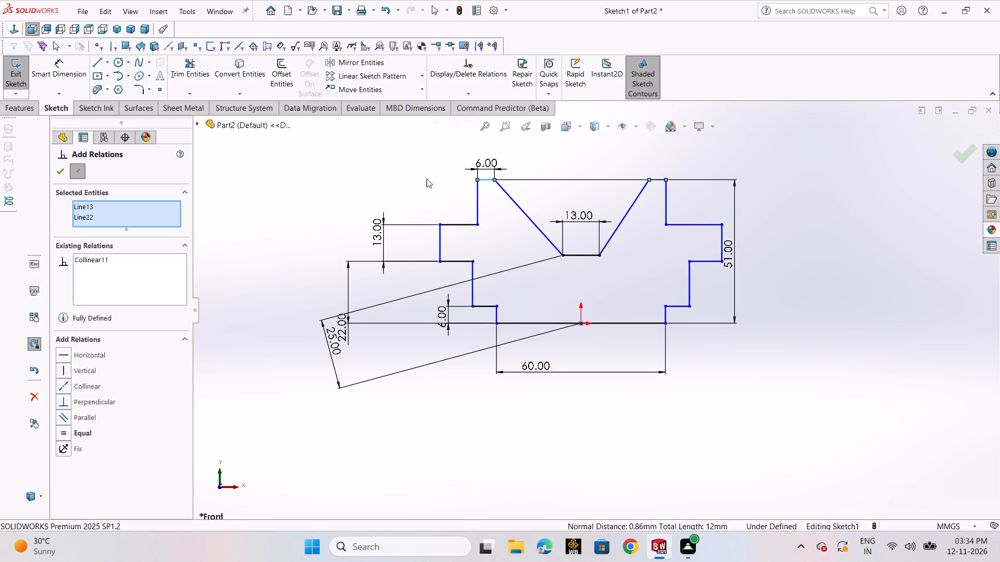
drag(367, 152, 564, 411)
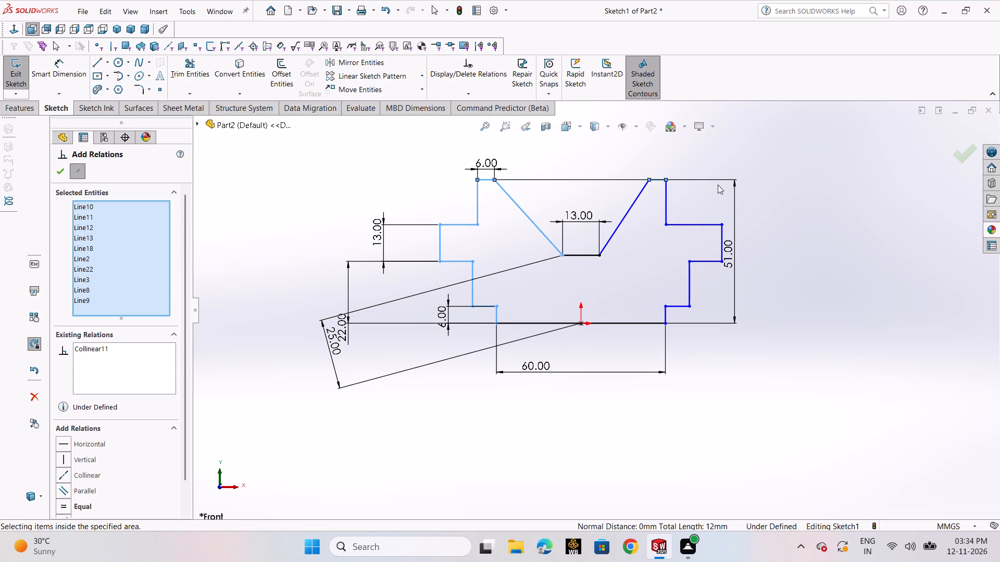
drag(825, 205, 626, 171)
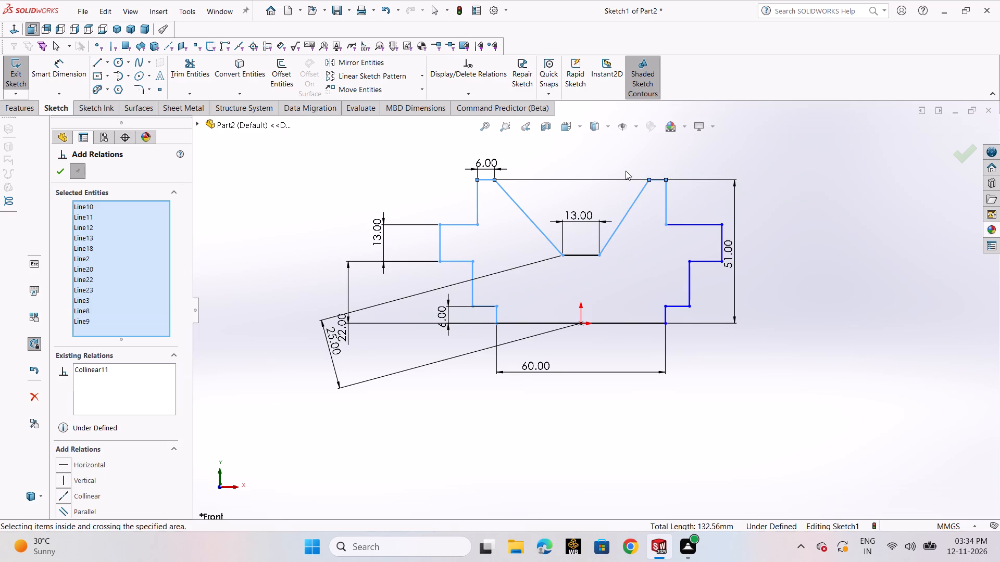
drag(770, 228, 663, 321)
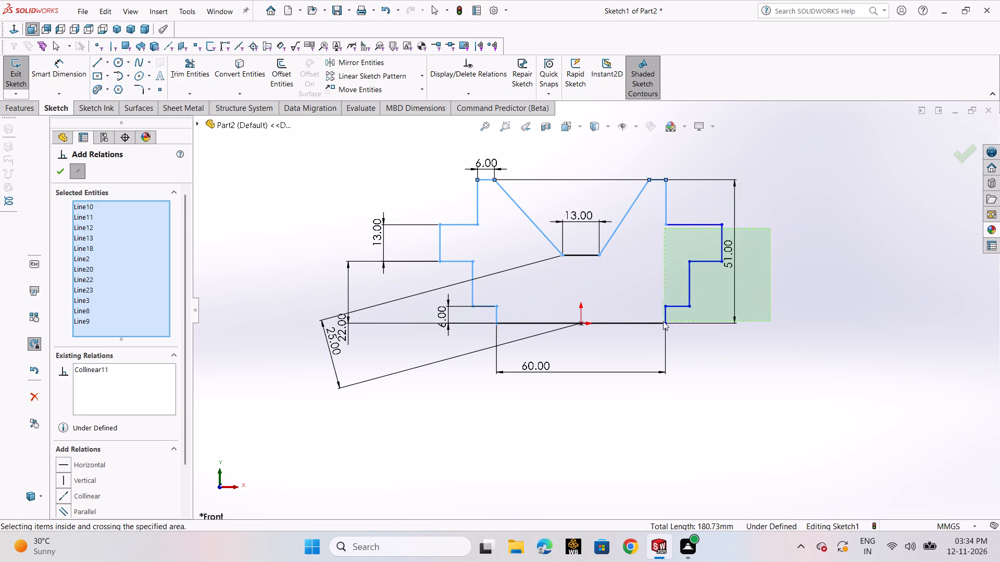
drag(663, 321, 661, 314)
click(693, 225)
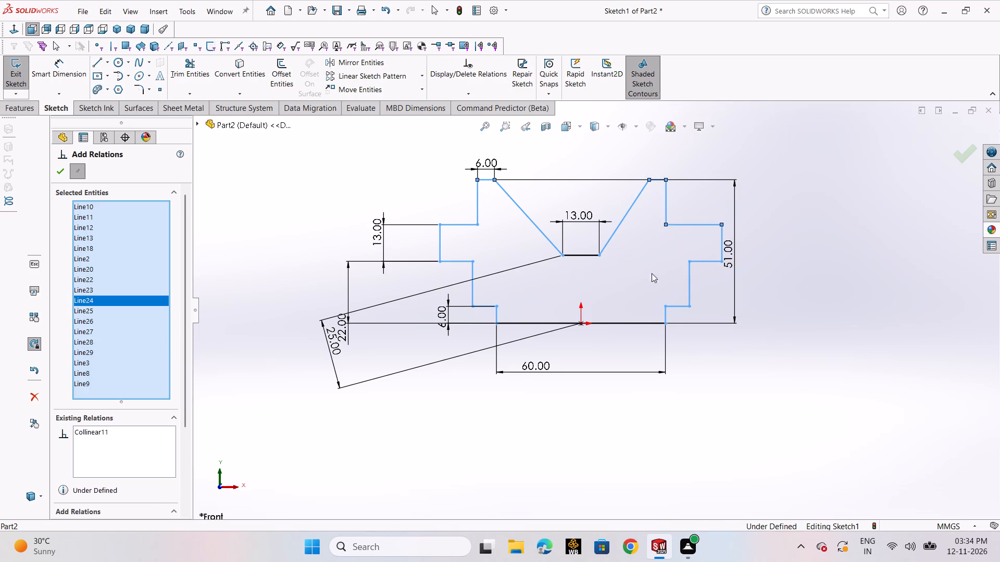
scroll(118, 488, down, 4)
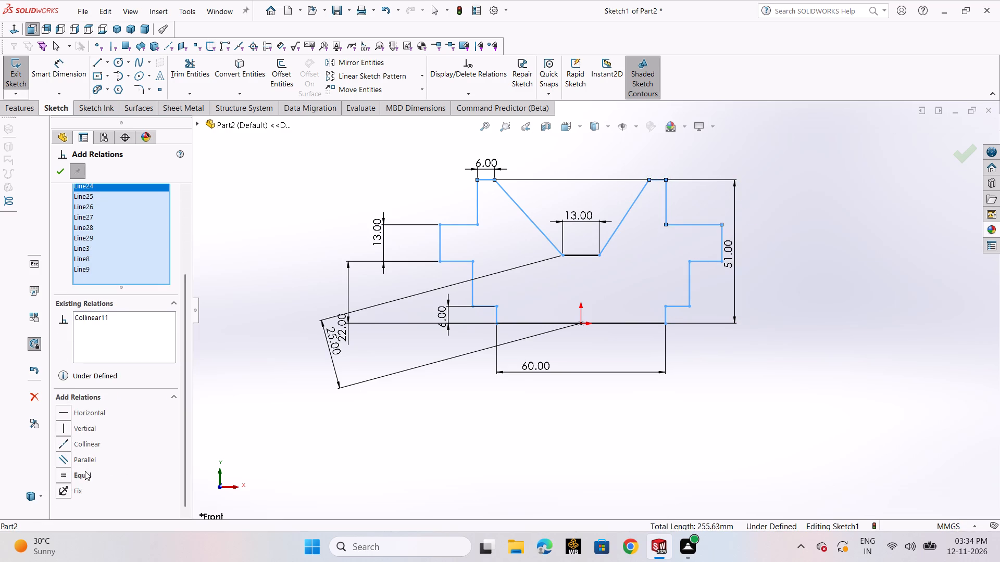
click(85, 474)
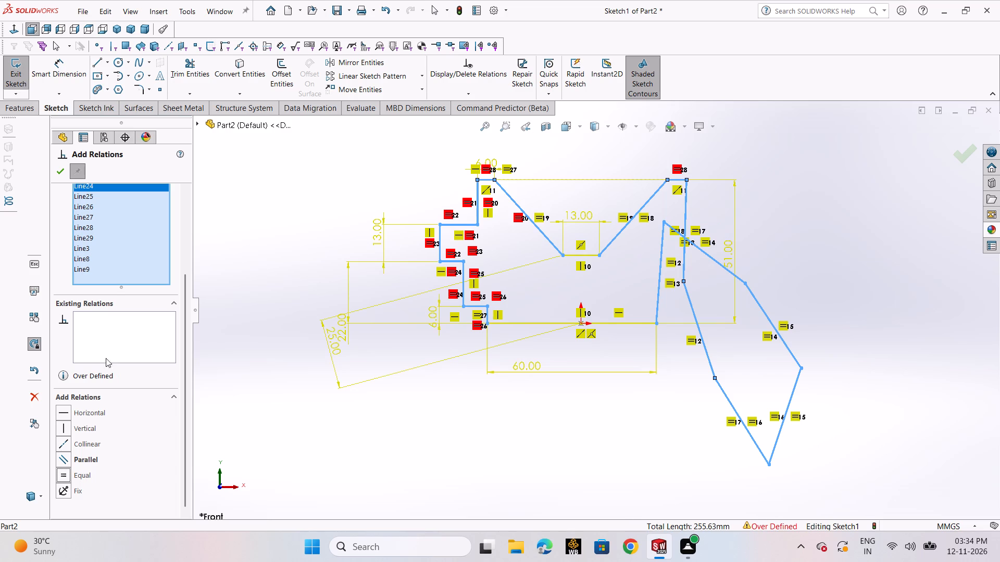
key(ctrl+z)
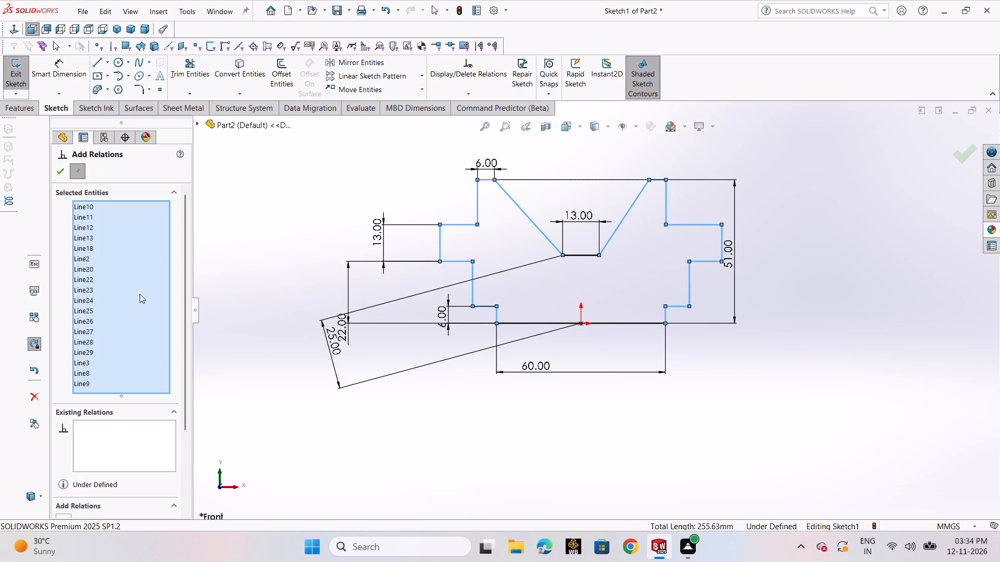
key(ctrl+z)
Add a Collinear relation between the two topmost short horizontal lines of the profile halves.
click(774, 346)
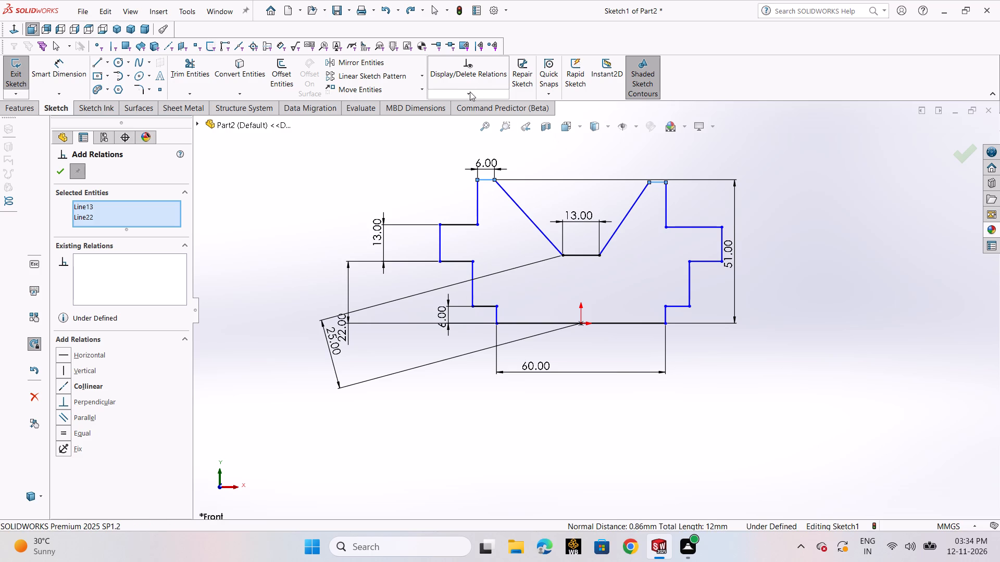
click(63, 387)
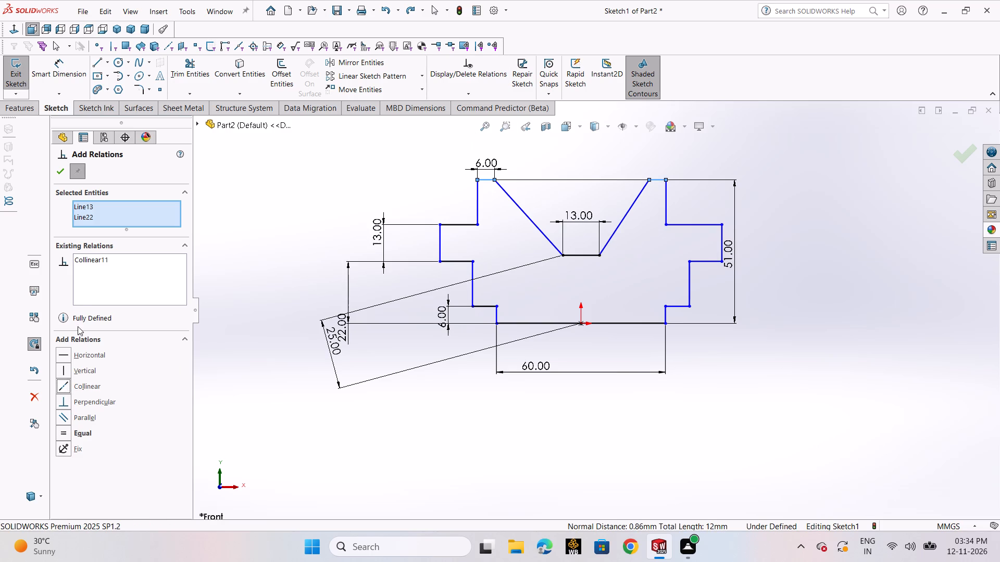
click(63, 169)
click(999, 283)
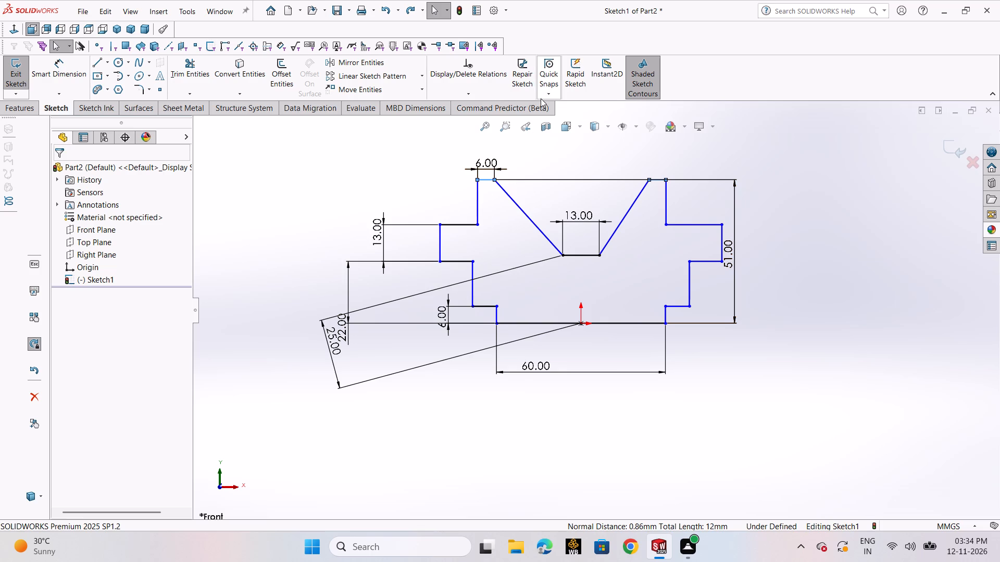
Undo the recent relations, endpoint moves, 13 mm connecting line and deletions, back to the separate halves with vertical inner edges and a centerline.
scroll(602, 263, down, 1)
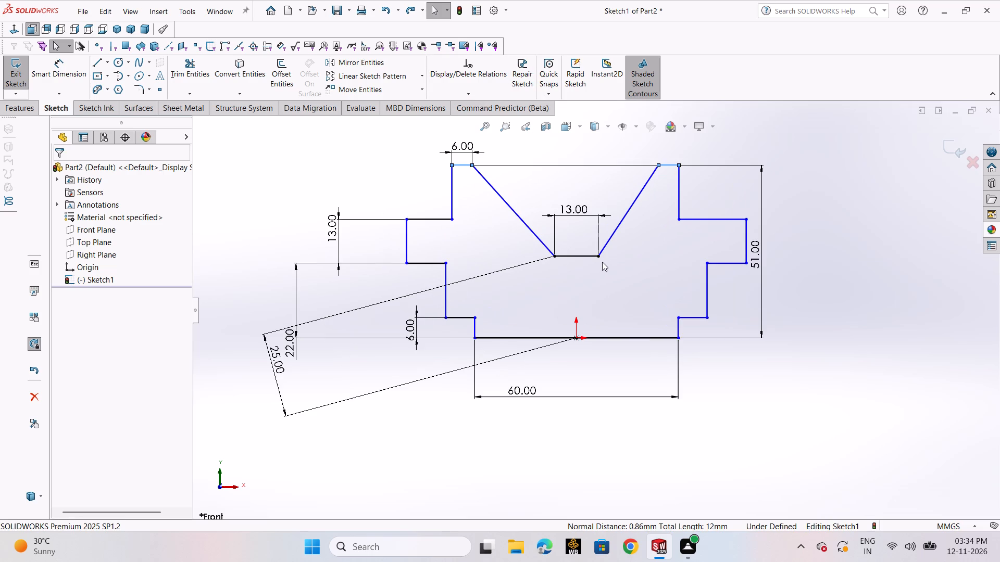
key(ctrl+z)
key(ctrl+z)
key(ctrl+z)
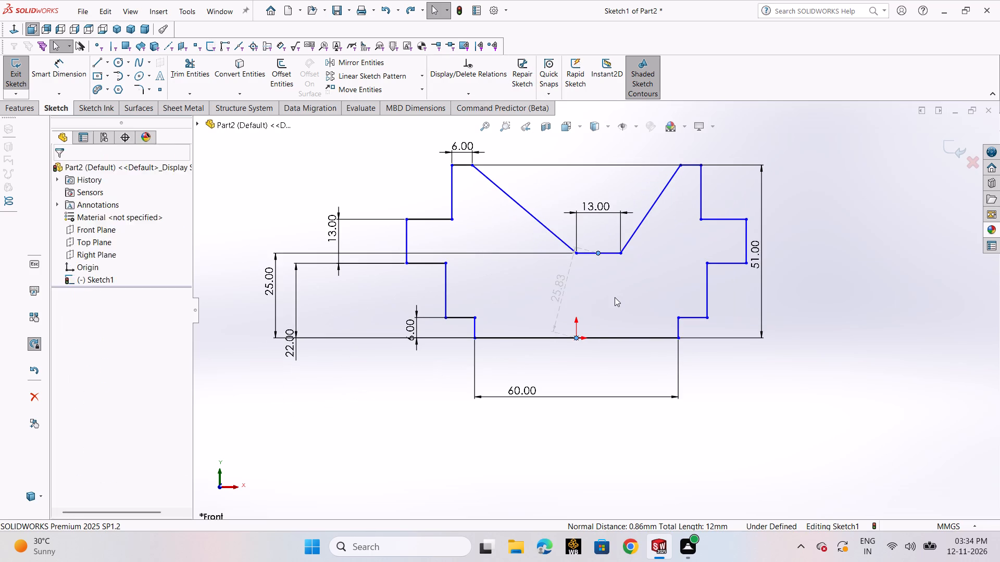
key(ctrl+z)
key(ctrl+z)
key(ctrl+z)
key(ctrl+z)
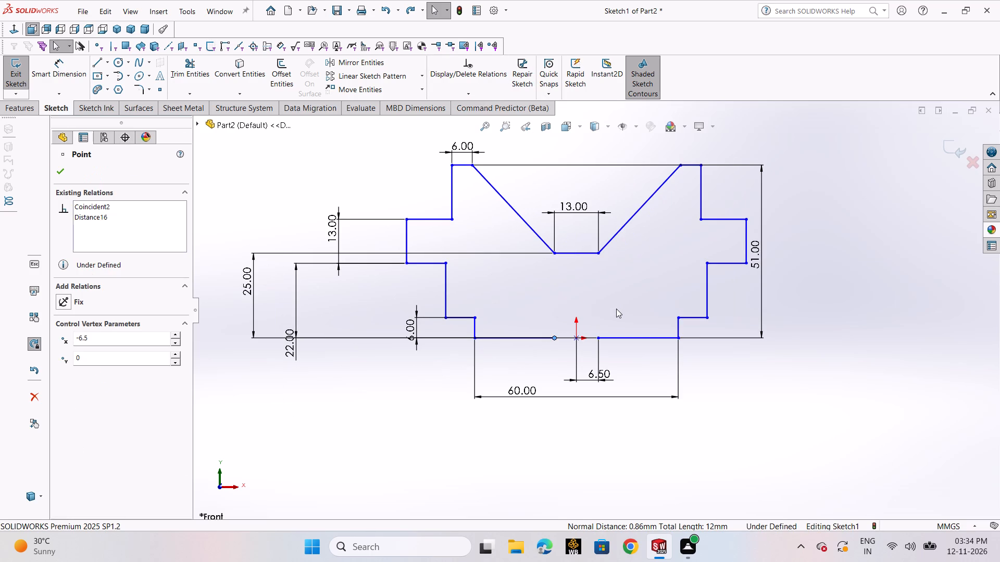
key(ctrl+z)
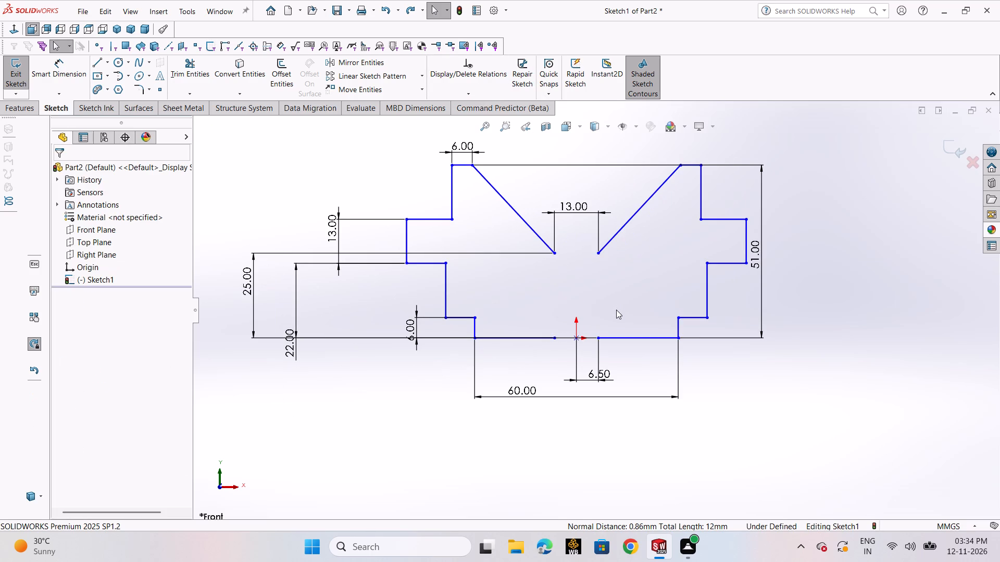
key(ctrl+z)
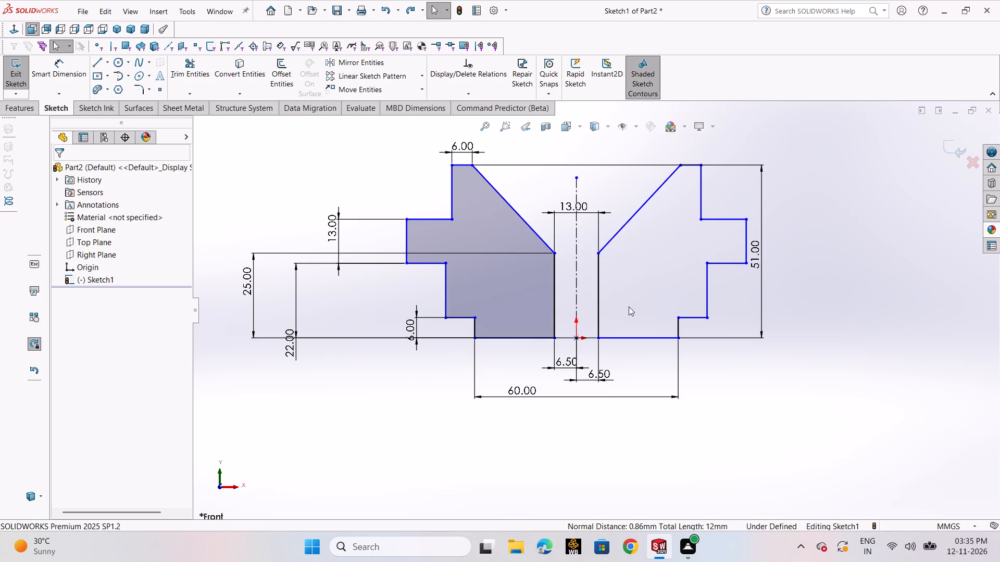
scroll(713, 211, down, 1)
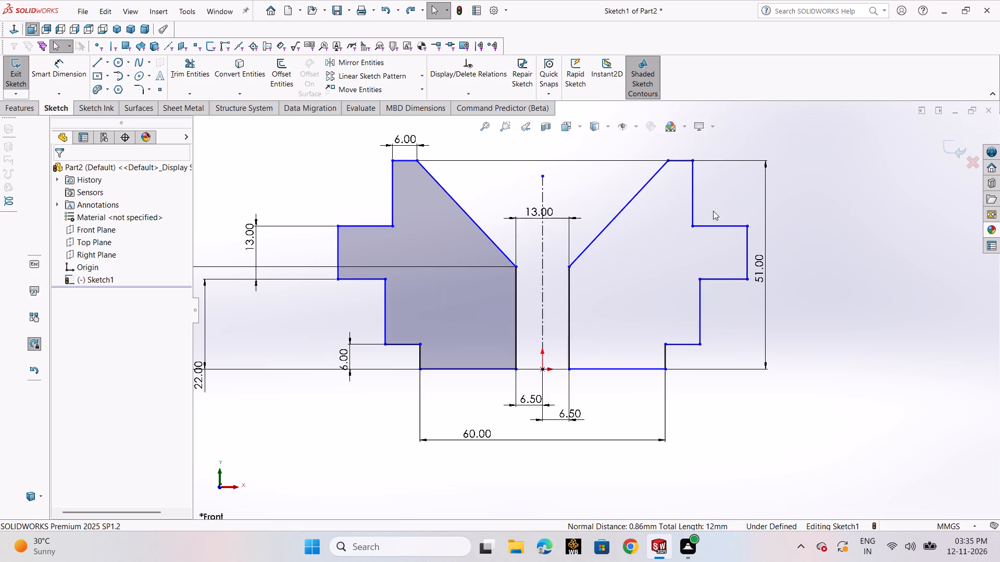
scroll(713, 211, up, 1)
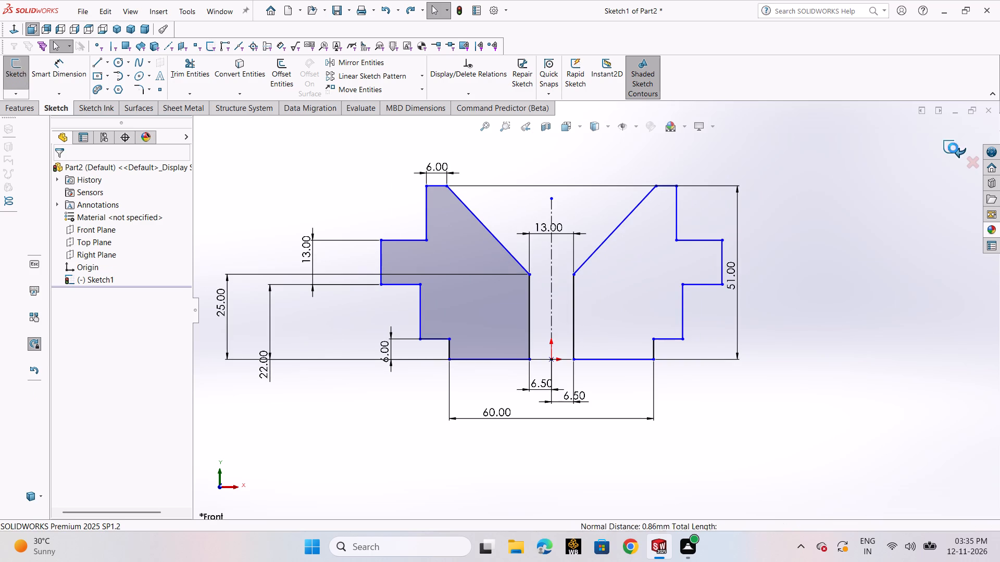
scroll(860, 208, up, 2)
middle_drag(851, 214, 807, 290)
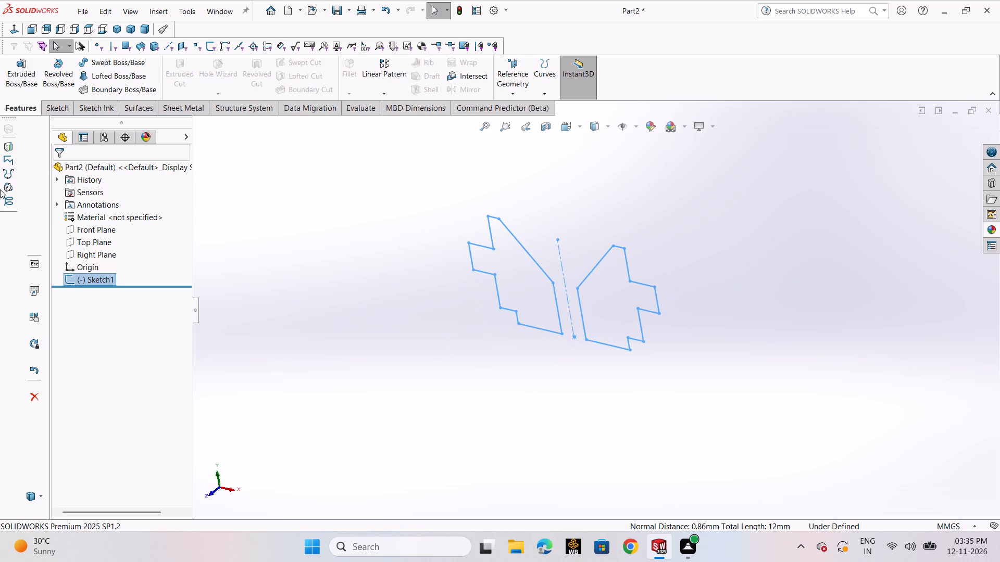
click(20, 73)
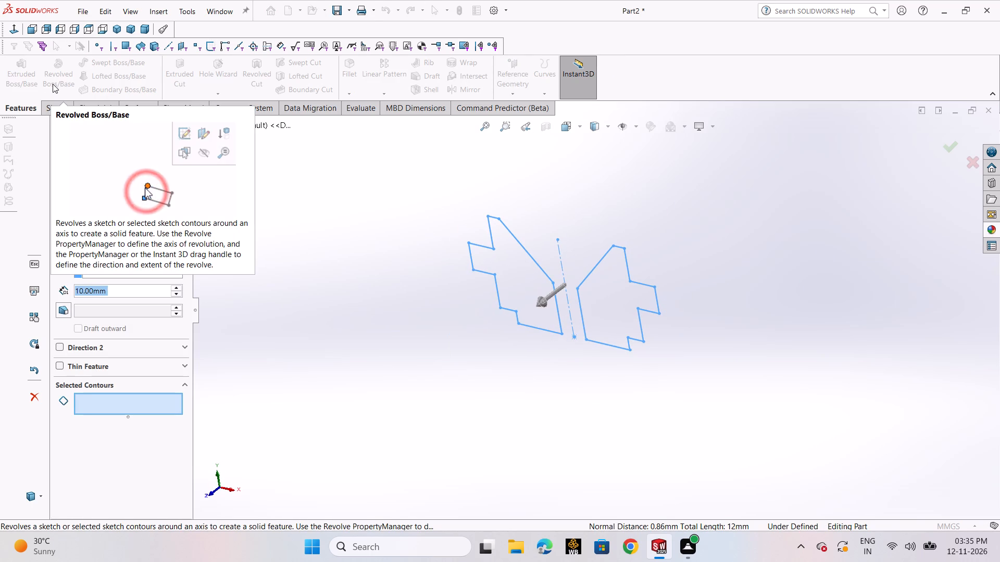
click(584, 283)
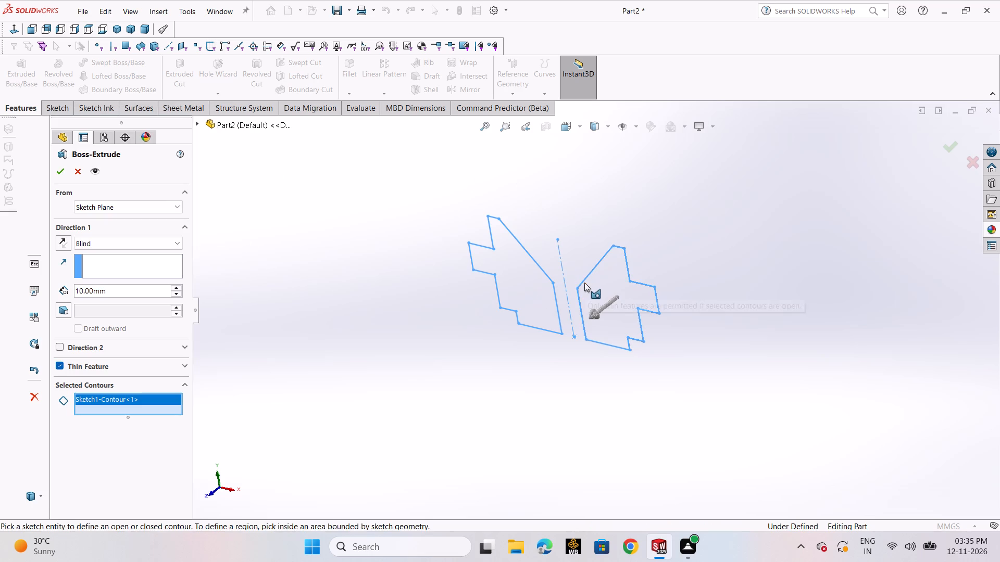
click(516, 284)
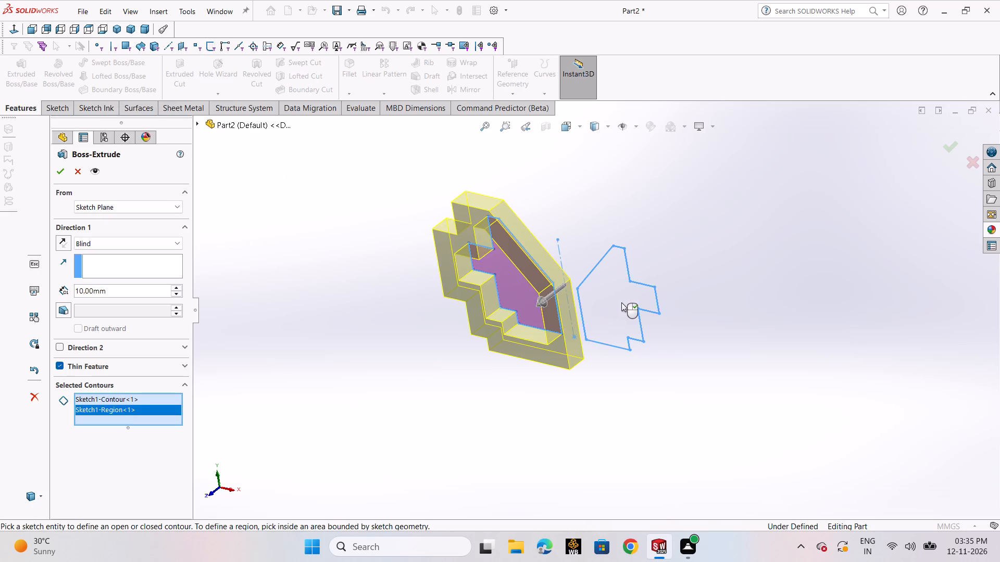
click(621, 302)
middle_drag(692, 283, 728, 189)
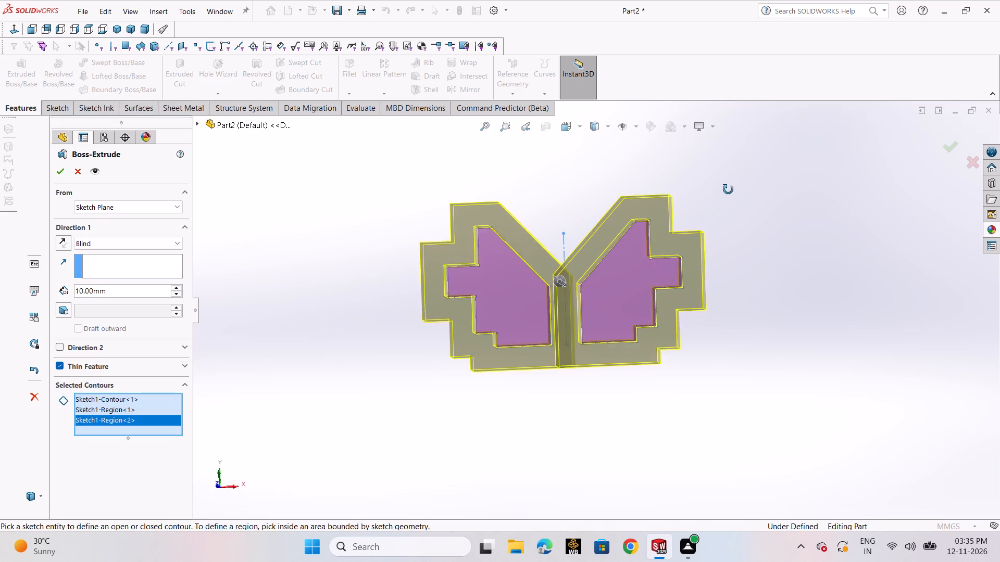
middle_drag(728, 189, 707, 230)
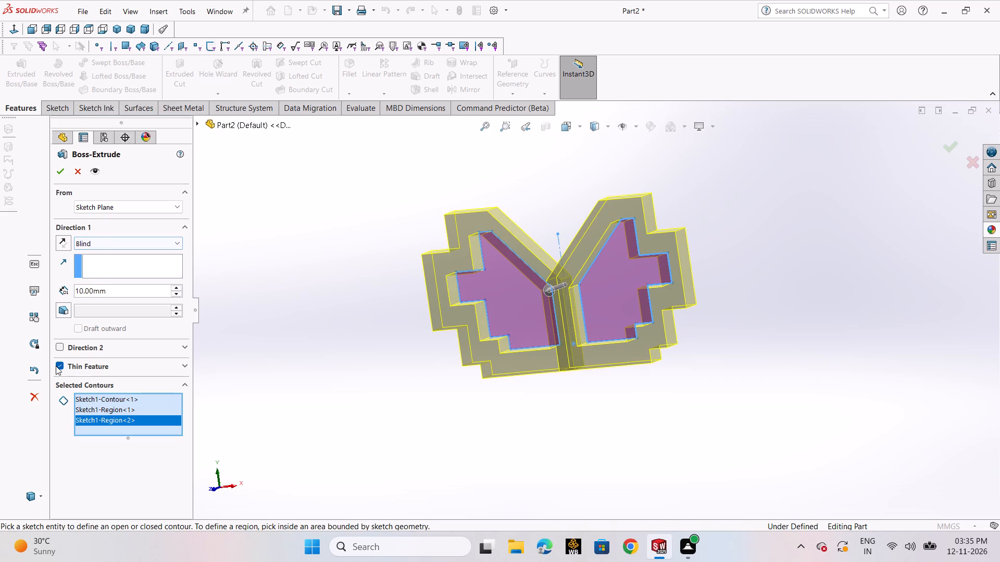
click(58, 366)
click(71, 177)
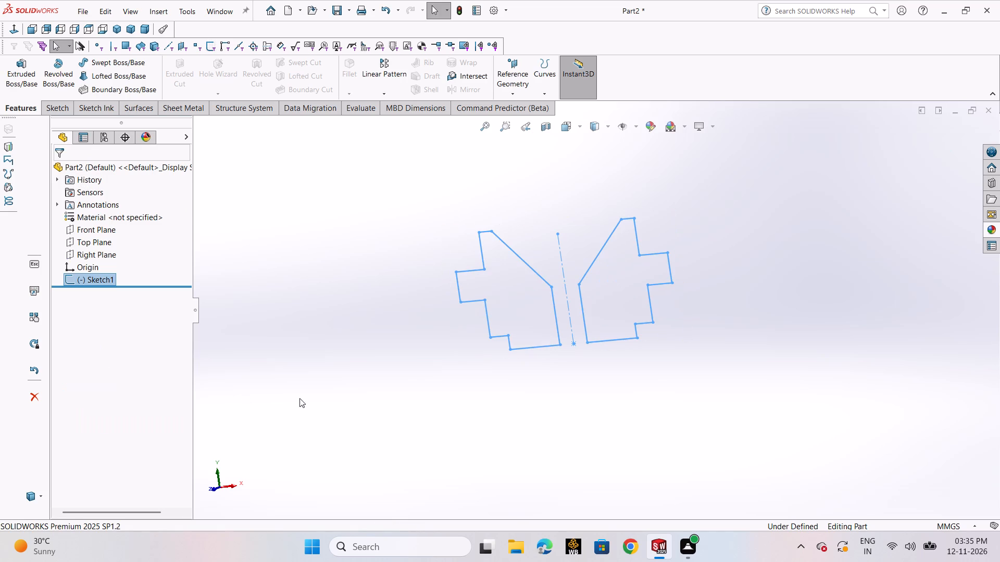
Reopen the profile sketch, delete the whole right half while keeping the centerline, and exit the sketch.
scroll(322, 389, down, 1)
double_click(616, 277)
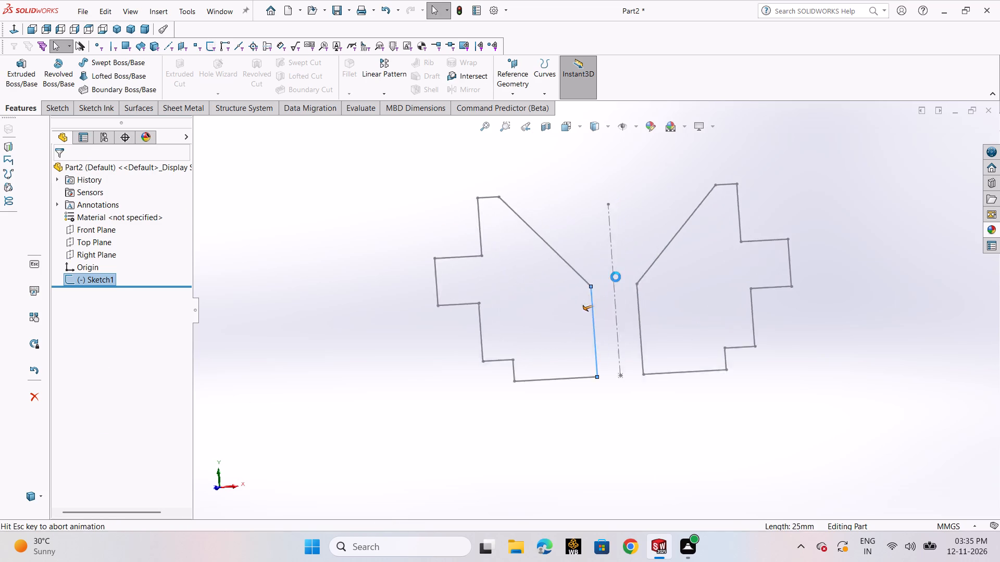
scroll(580, 300, up, 1)
scroll(656, 345, up, 1)
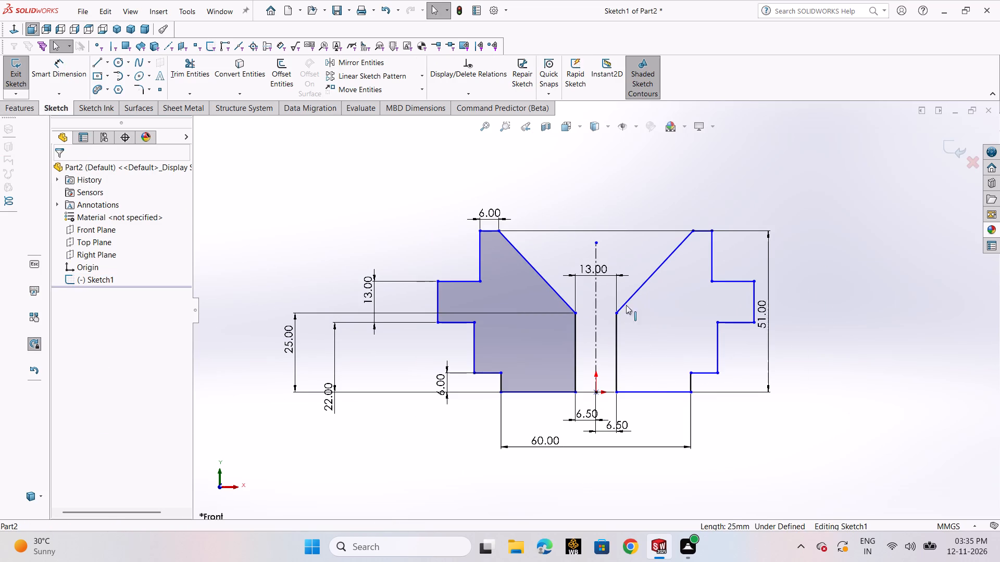
drag(754, 425, 611, 216)
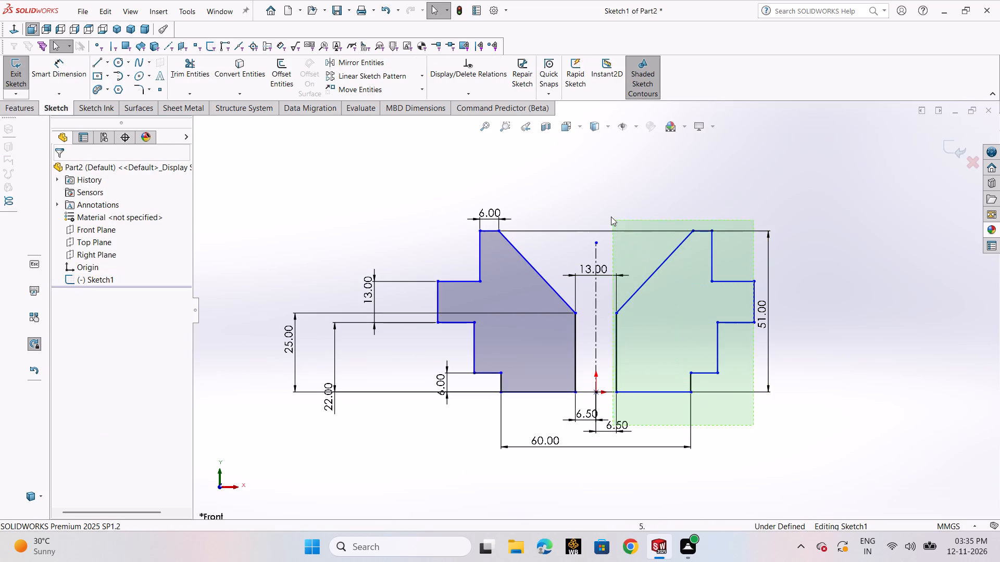
drag(611, 216, 605, 209)
key(Delete)
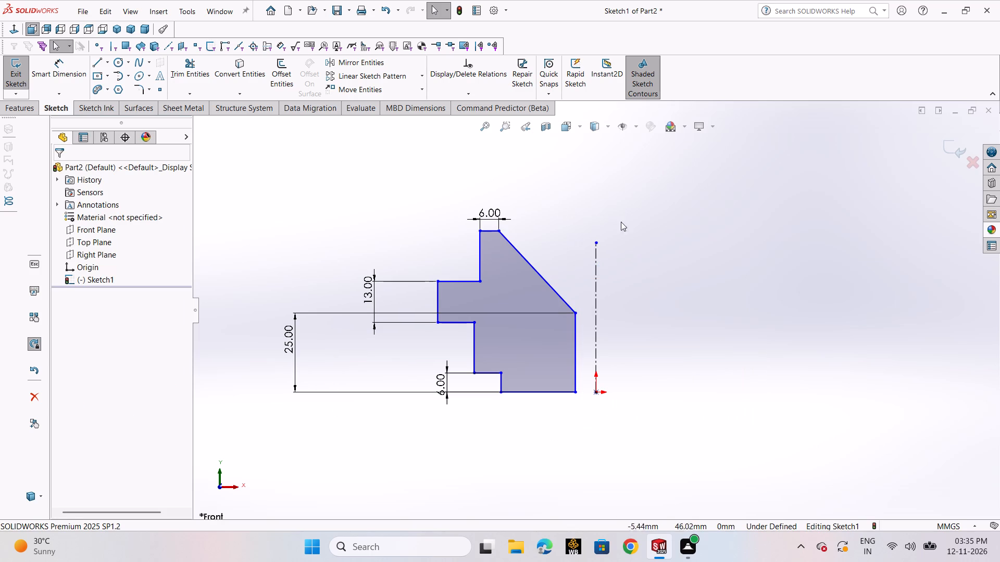
click(954, 146)
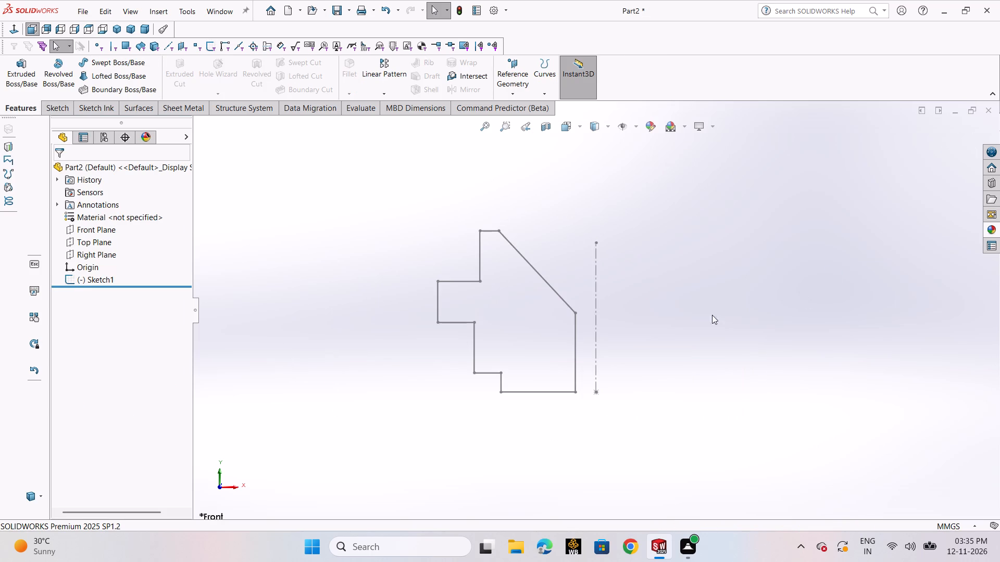
Extrude the left half profile as a Blind boss with the direction reversed, trying to set a 65 mm depth.
middle_drag(694, 310, 640, 344)
scroll(640, 345, up, 1)
click(16, 87)
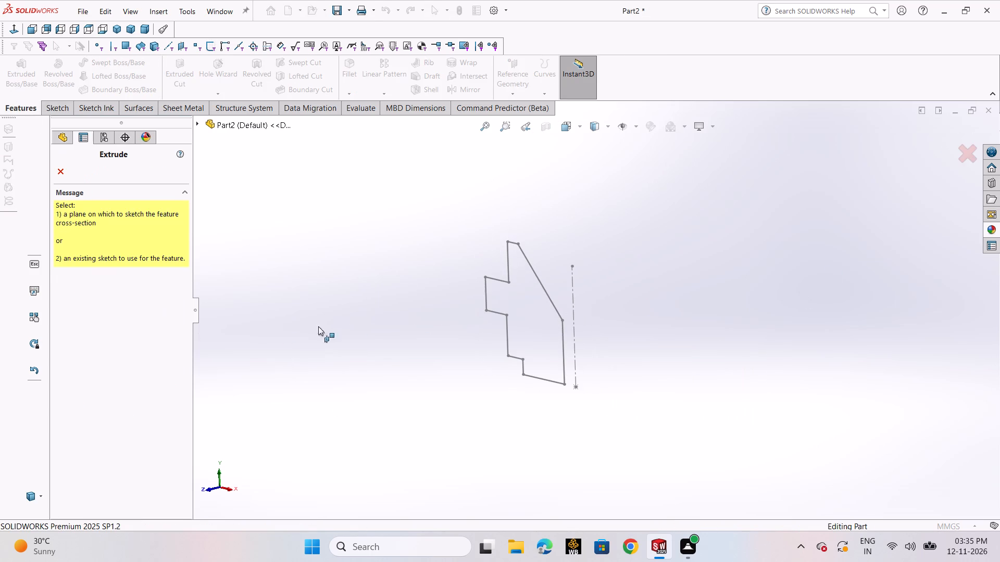
click(539, 282)
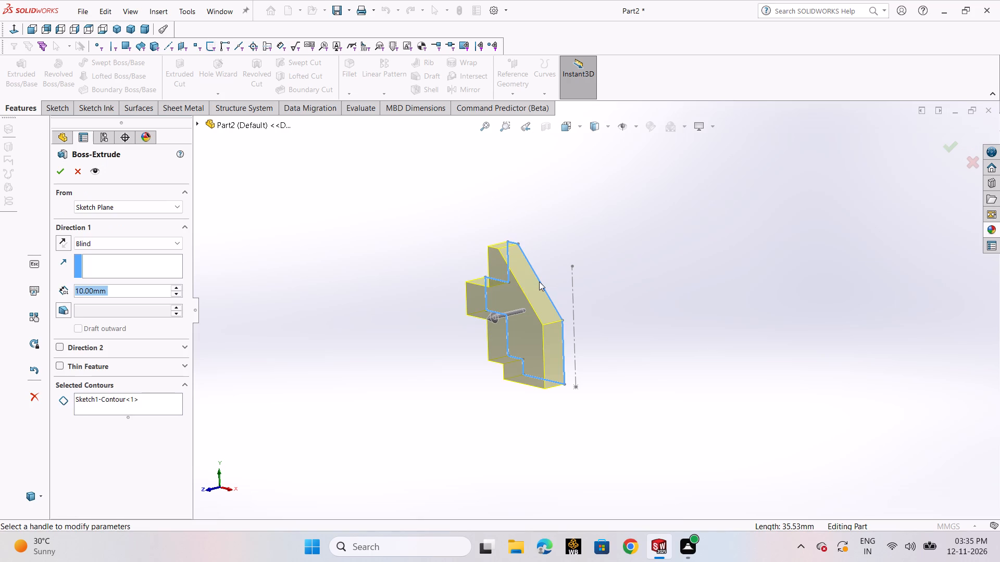
click(67, 242)
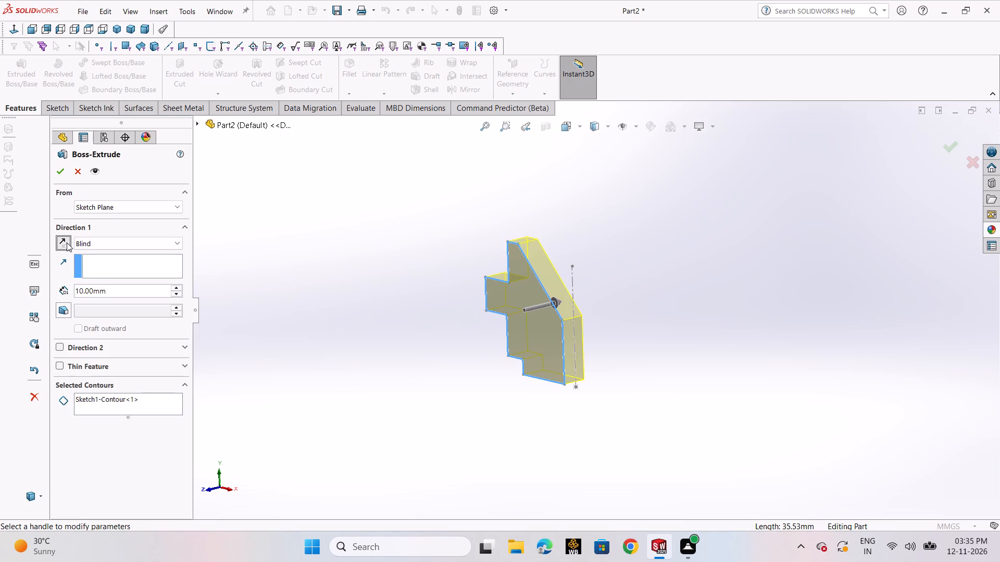
text(65)
key(Return)
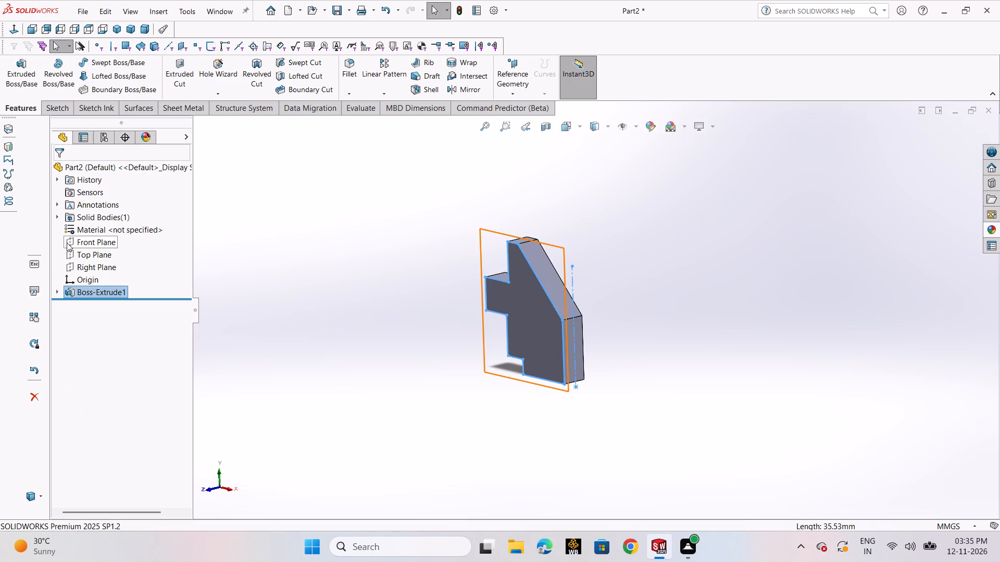
Edit the boss extrusion and set its blind depth to 65 mm.
click(88, 291)
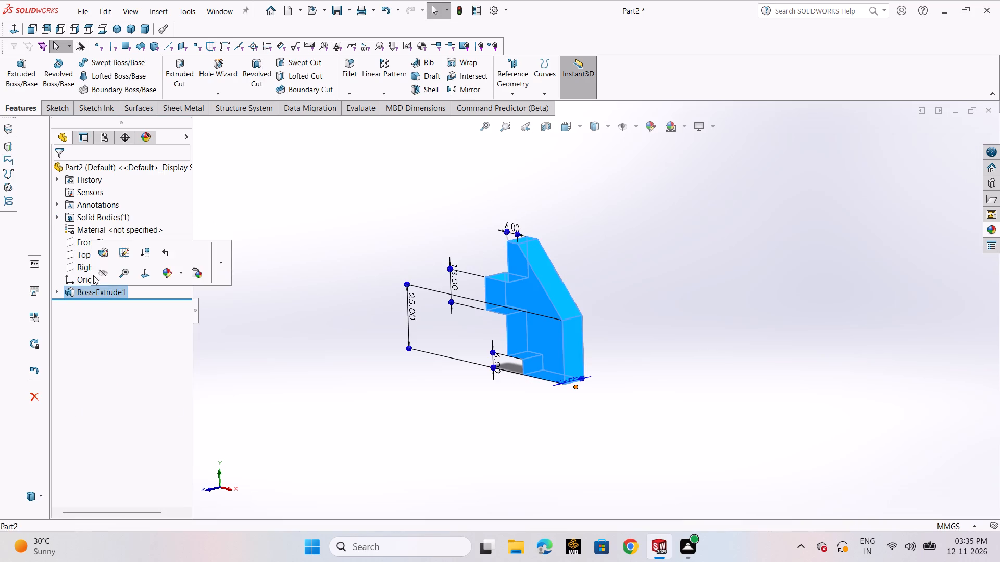
click(99, 256)
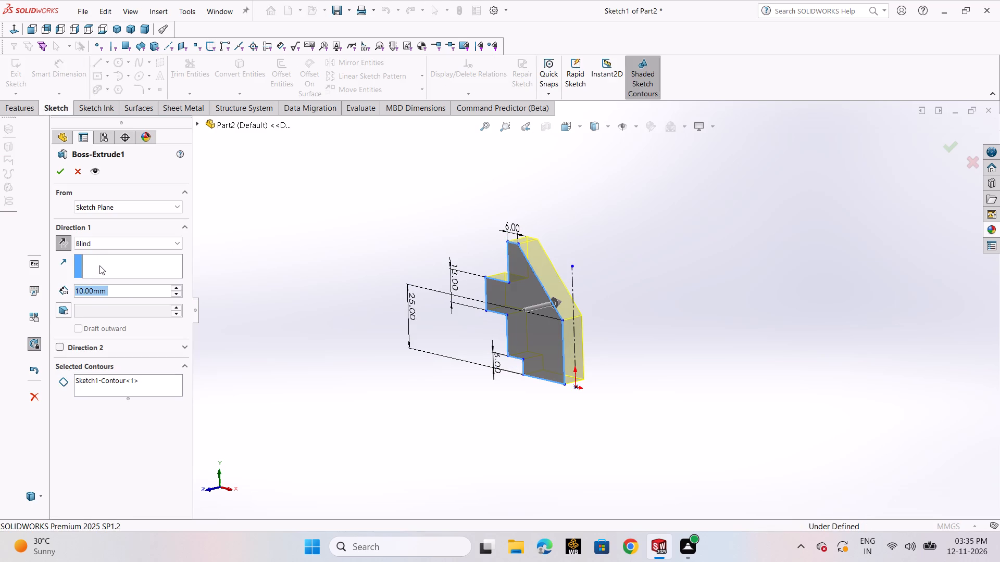
key(6)
key(5)
key(Return)
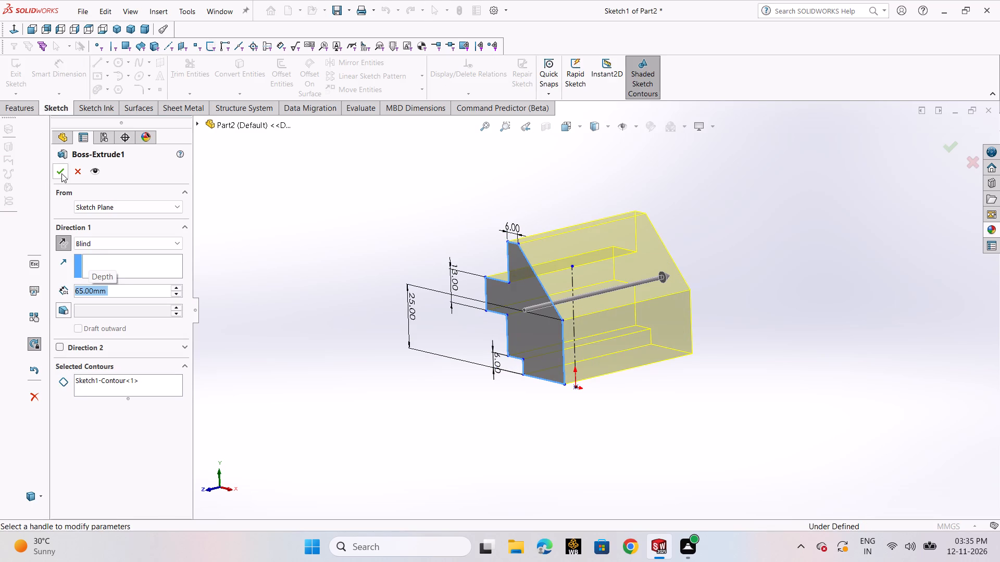
click(61, 173)
click(784, 305)
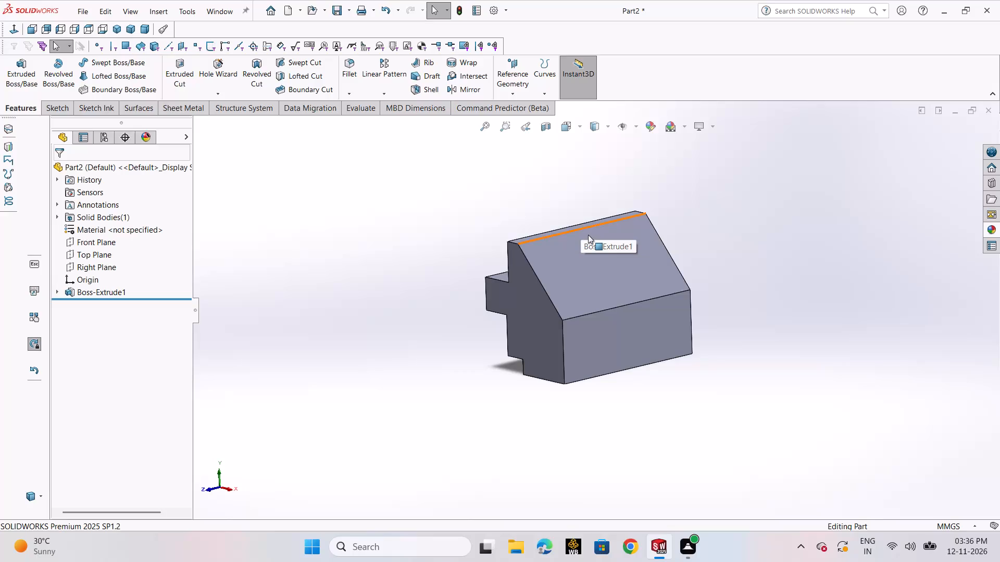
Sketch a corner rectangle about 27 × 36 mm on the narrow top face's plane, starting on the edge shared with the slope.
scroll(619, 214, down, 4)
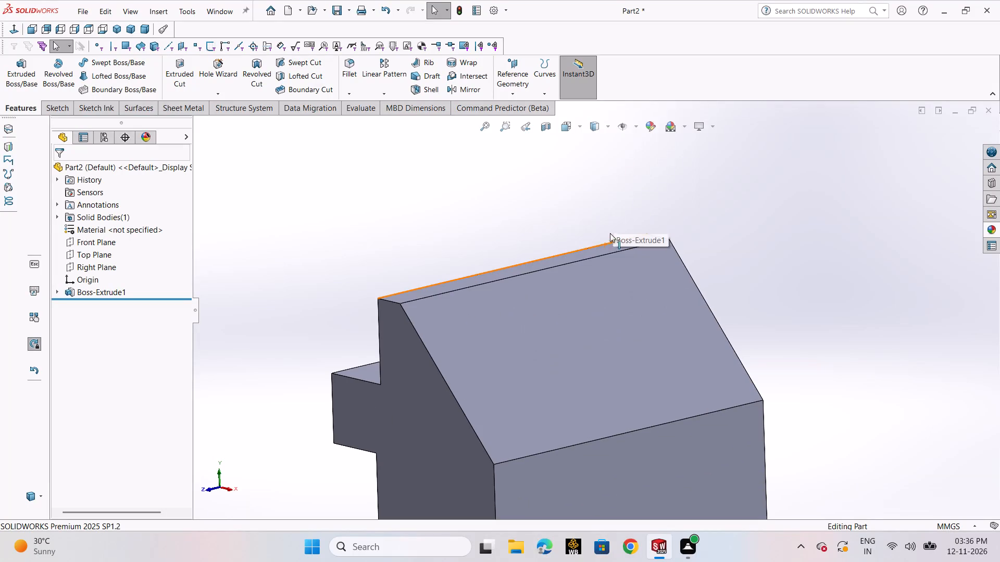
click(608, 245)
click(667, 215)
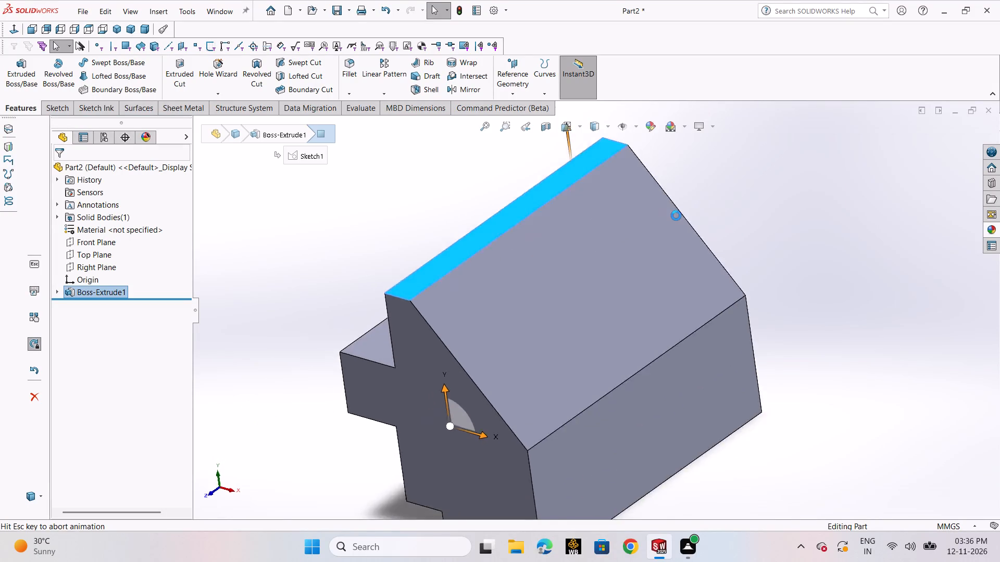
scroll(670, 224, up, 1)
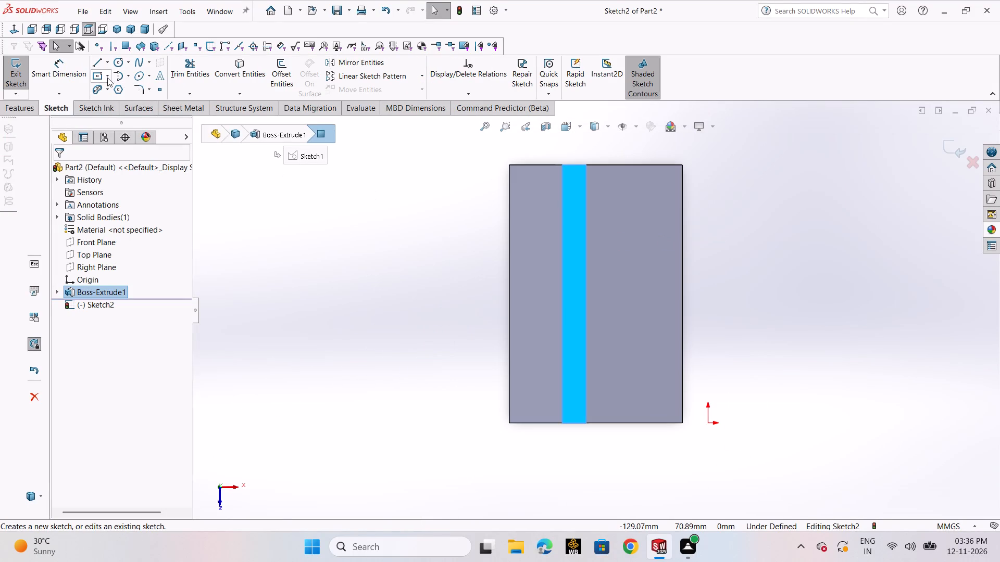
click(99, 76)
click(104, 87)
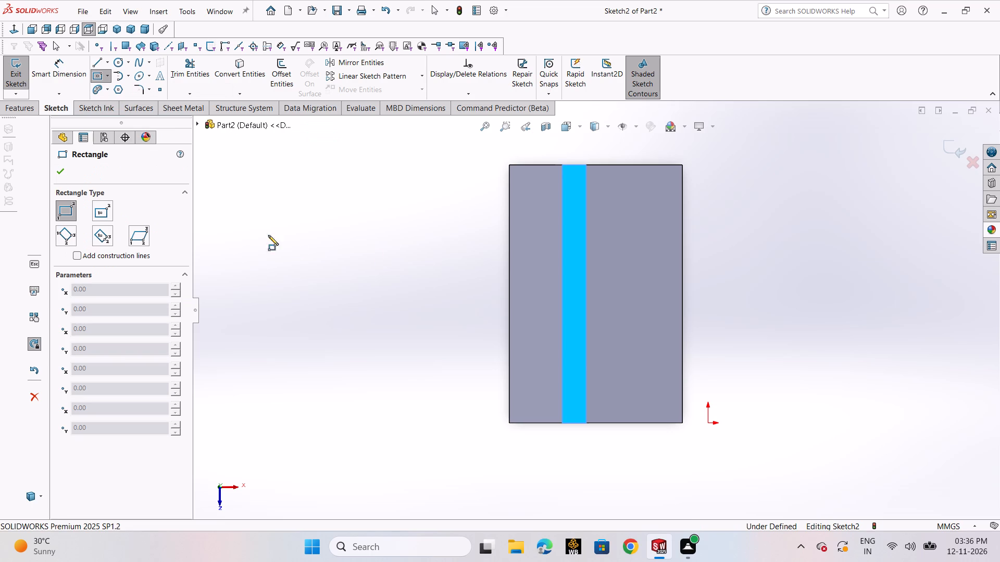
click(586, 219)
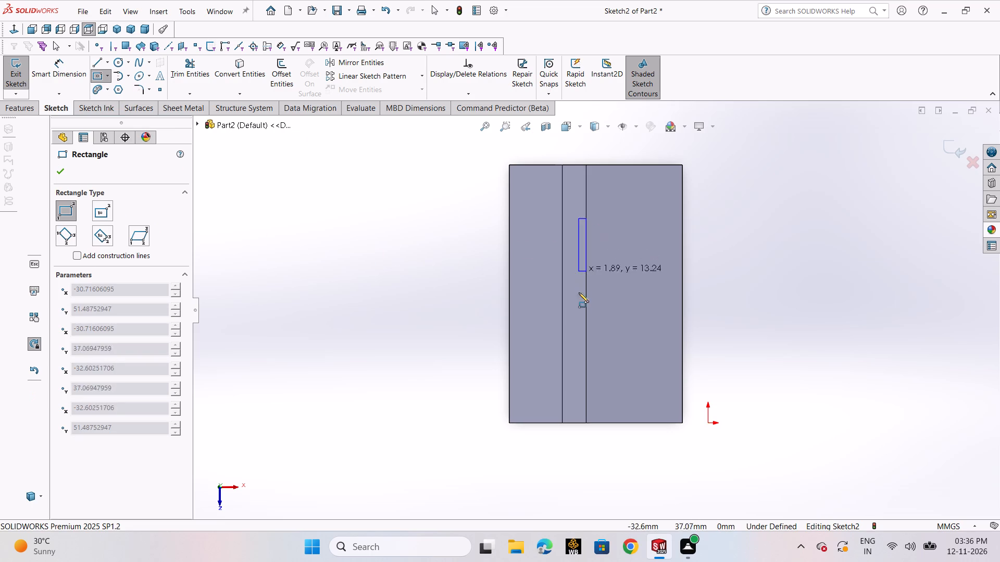
click(694, 360)
right_click(694, 360)
click(744, 371)
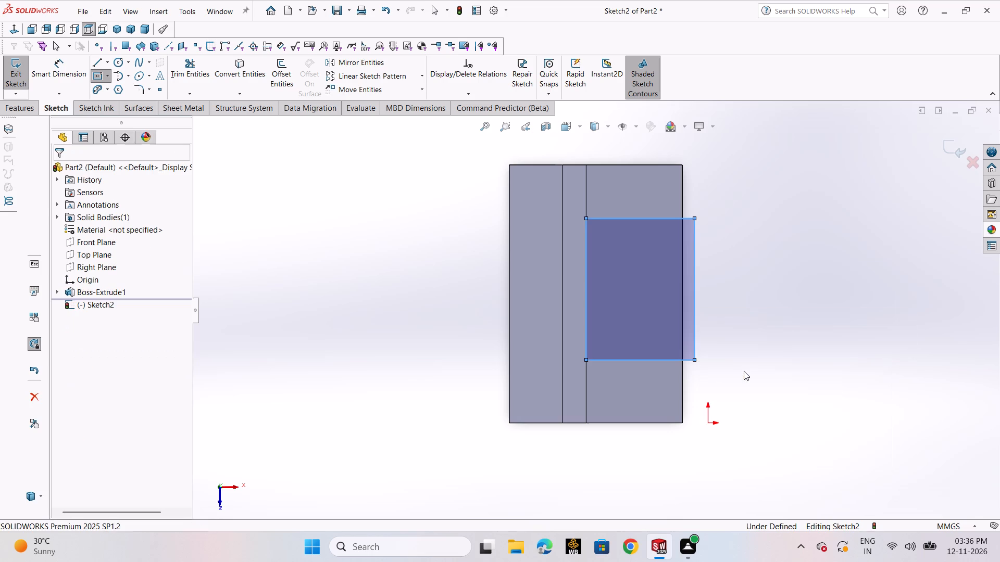
Dimension the rectangle's vertical edge nearest the origin at 51/2 (25.50 mm) from the origin.
click(59, 73)
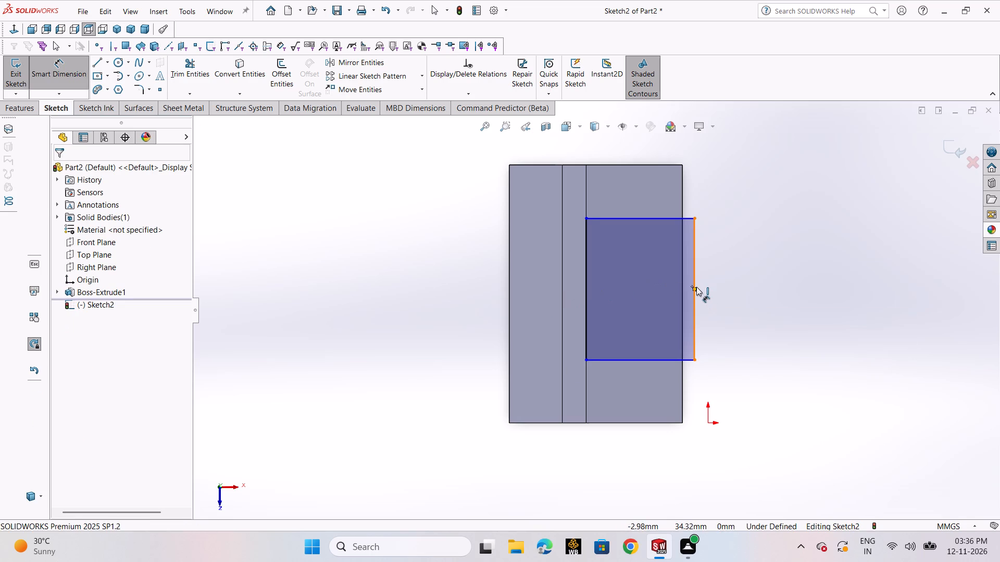
click(696, 286)
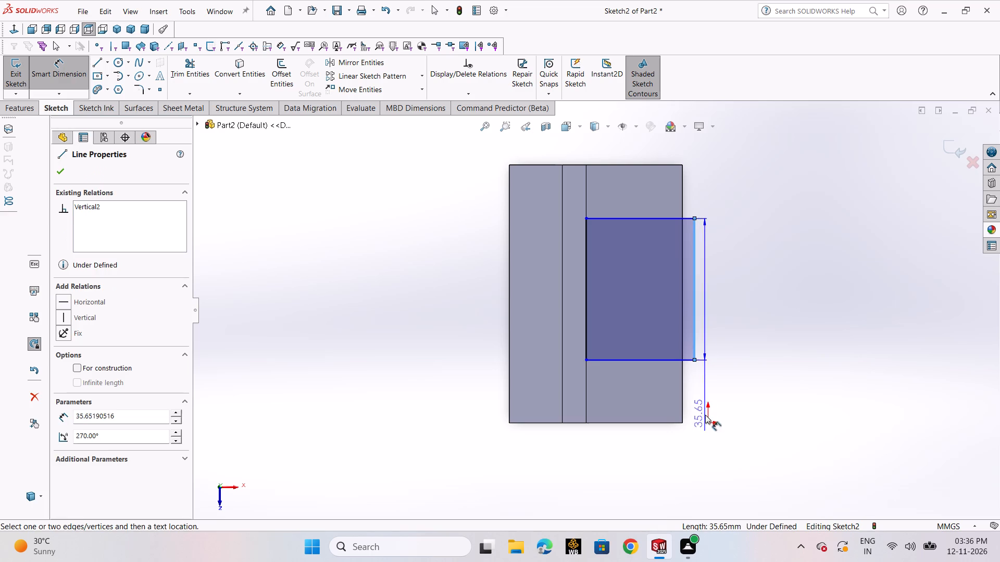
click(709, 424)
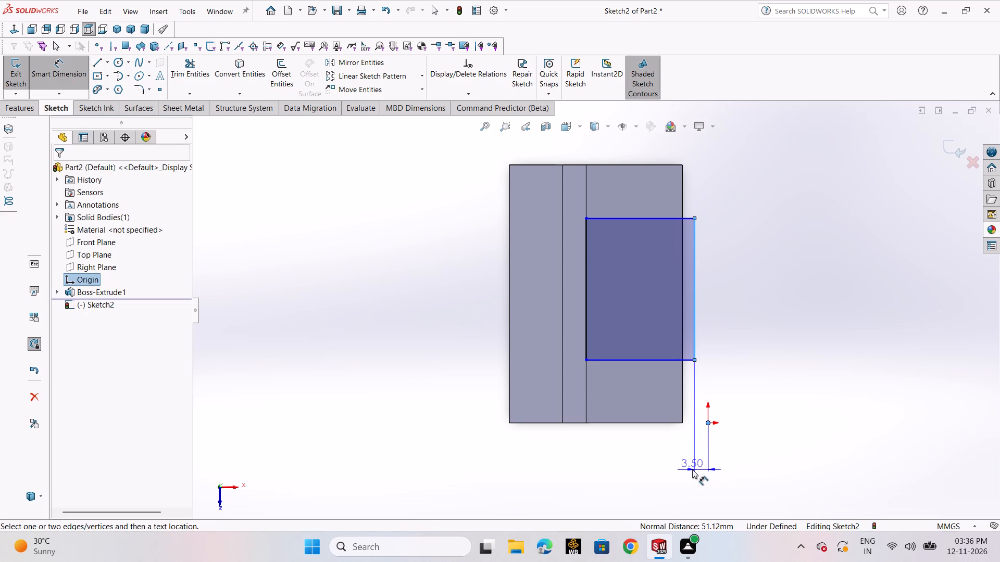
click(692, 469)
text(51/2)
key(Return)
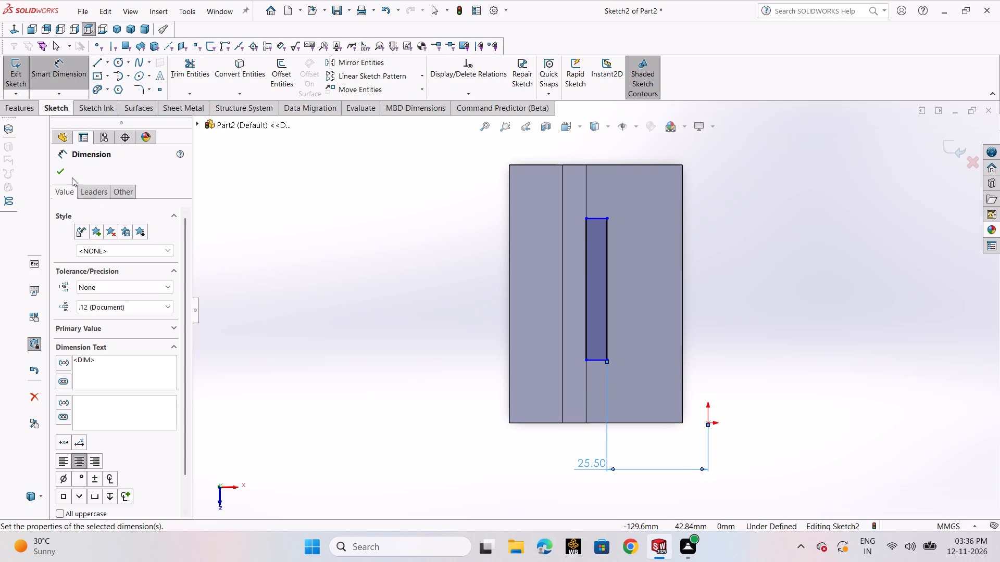
click(58, 175)
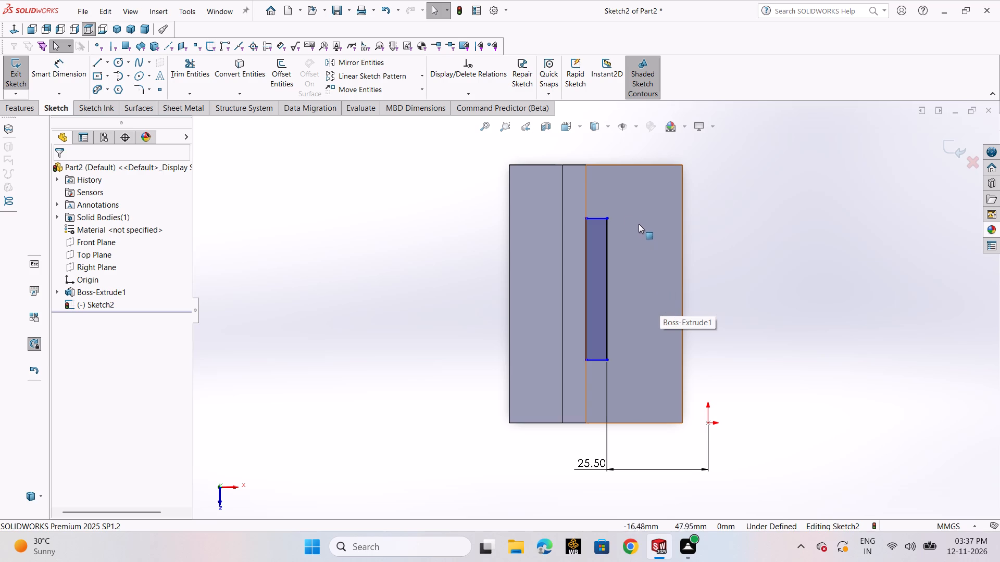
Stretch the rectangle's ends to coincide with the body's back and front edges, and exit the sketch.
drag(606, 219, 620, 163)
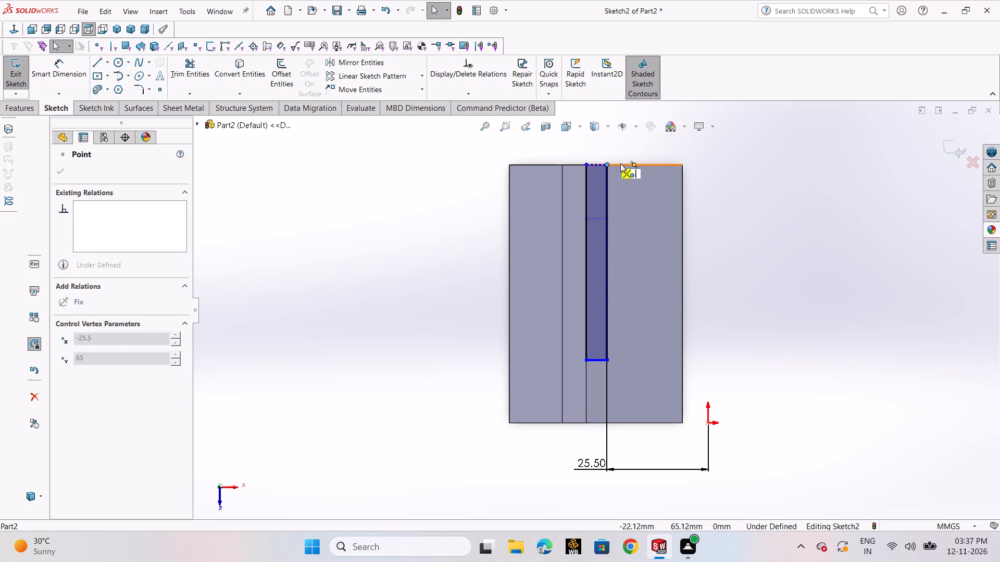
drag(620, 163, 620, 163)
drag(607, 359, 609, 390)
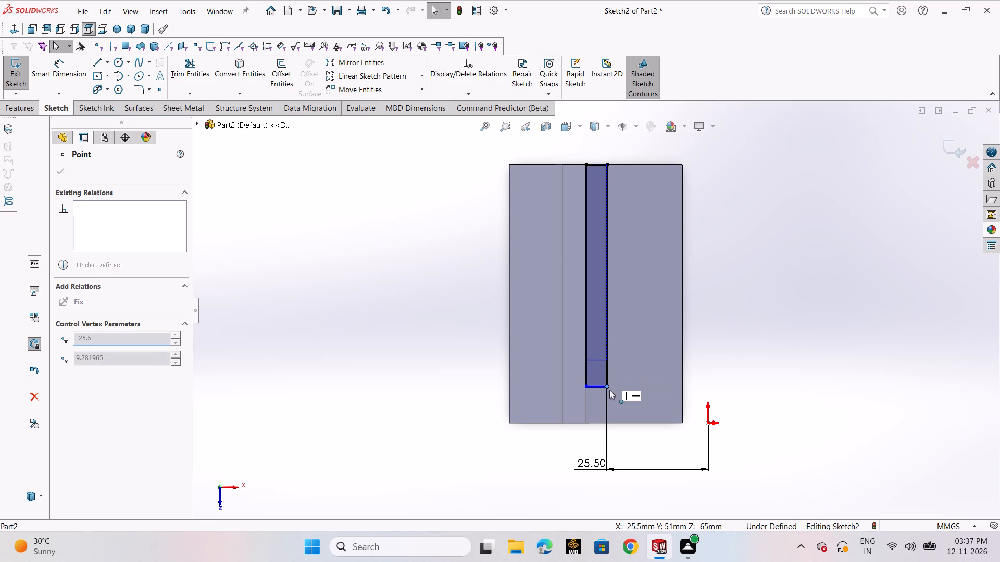
drag(609, 390, 610, 421)
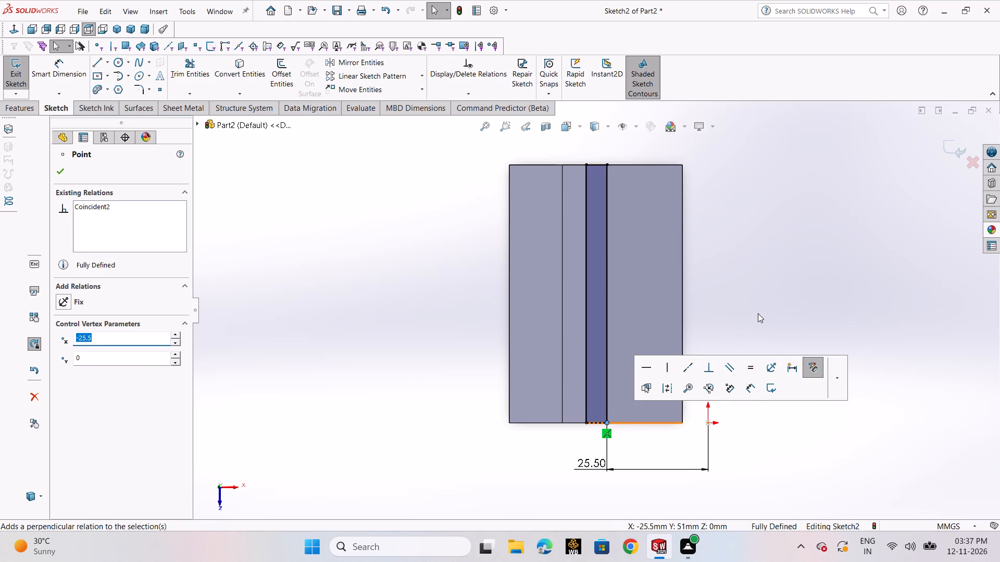
click(758, 313)
click(949, 150)
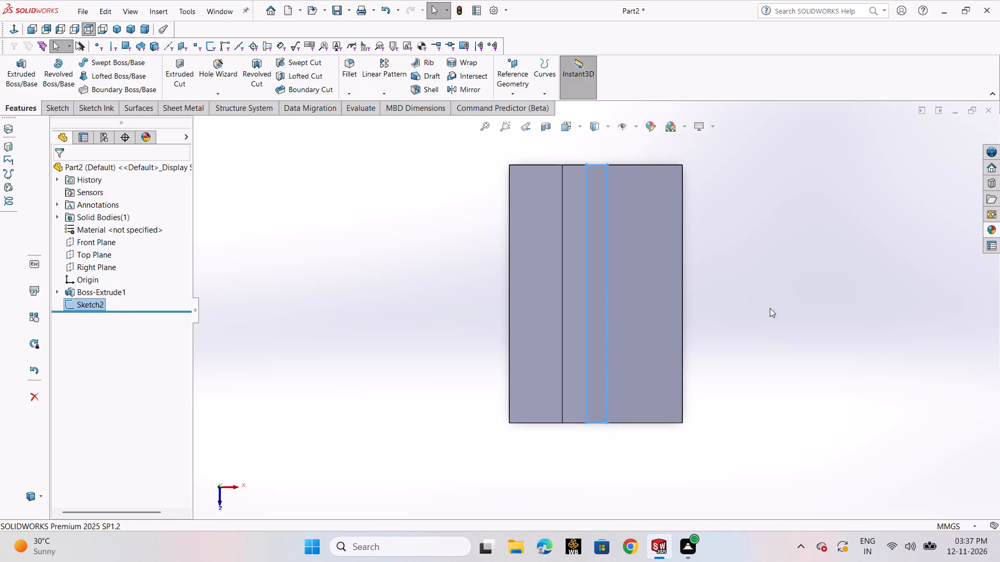
Reopen the extrusion's profile sketch and dimension the outermost vertical edge of the left half at 105/2 (52.50 mm) from the centerline.
scroll(770, 308, up, 2)
middle_drag(758, 293, 760, 150)
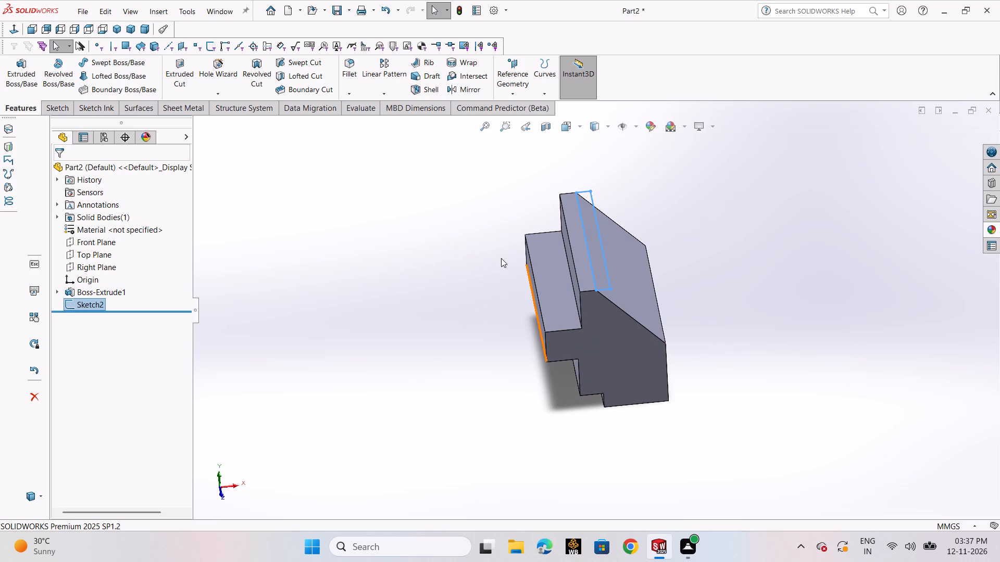
click(56, 291)
click(99, 303)
click(118, 271)
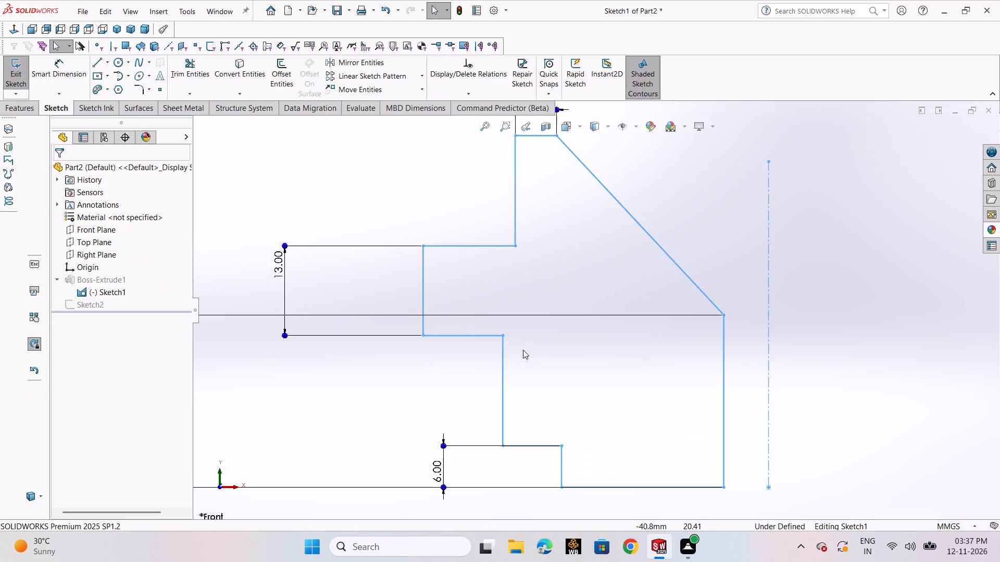
scroll(588, 349, up, 2)
scroll(541, 323, up, 2)
click(63, 73)
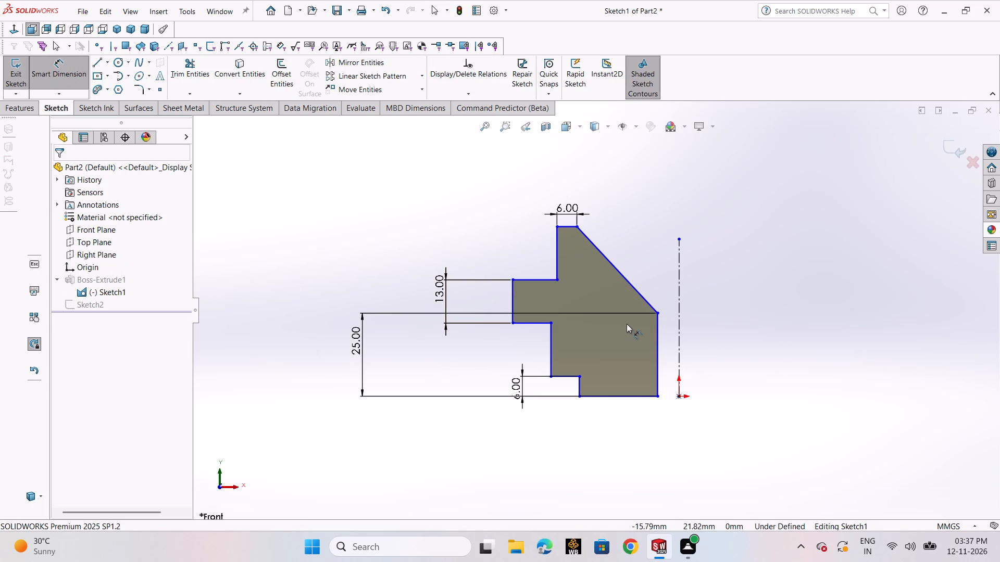
click(512, 305)
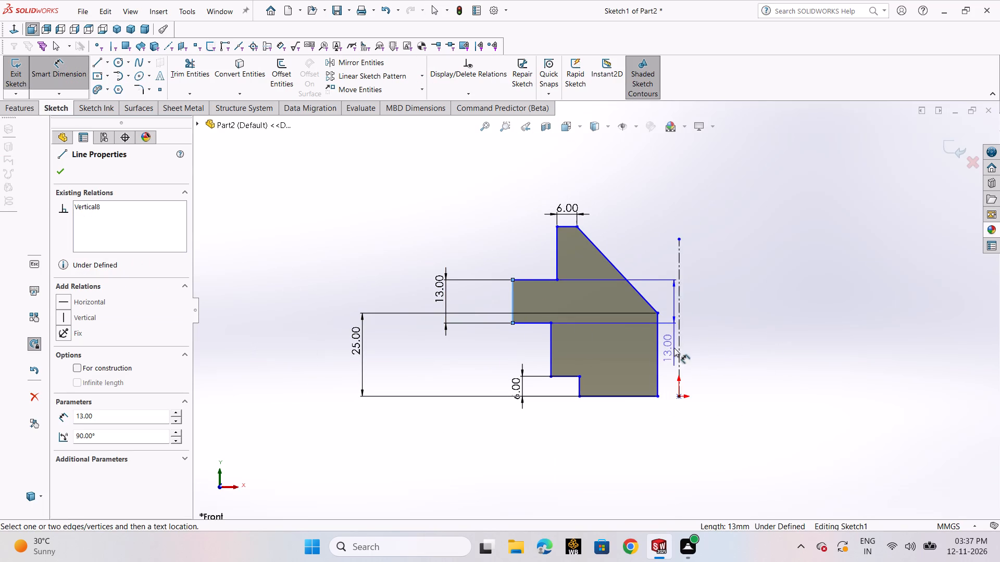
click(680, 347)
click(628, 447)
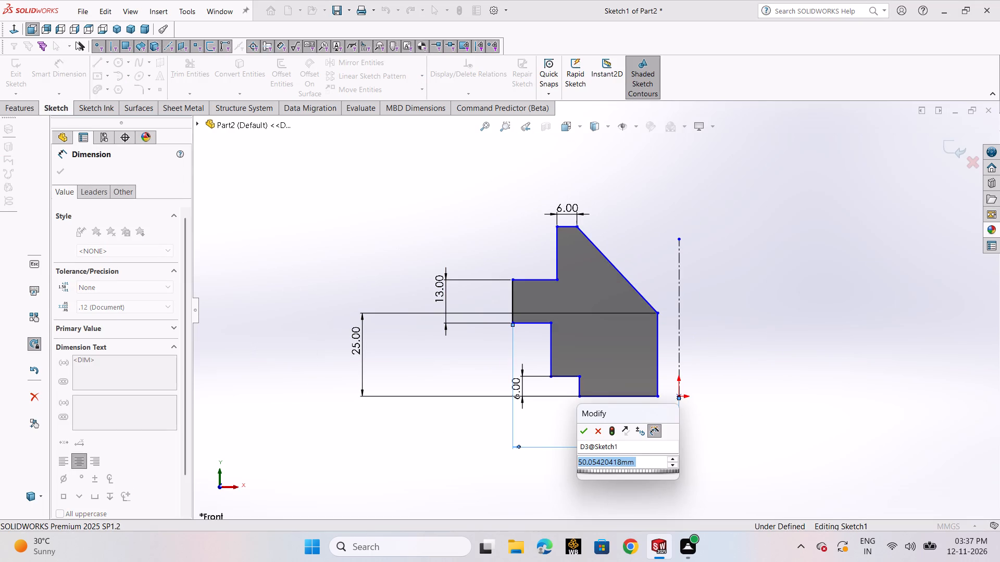
text(105)
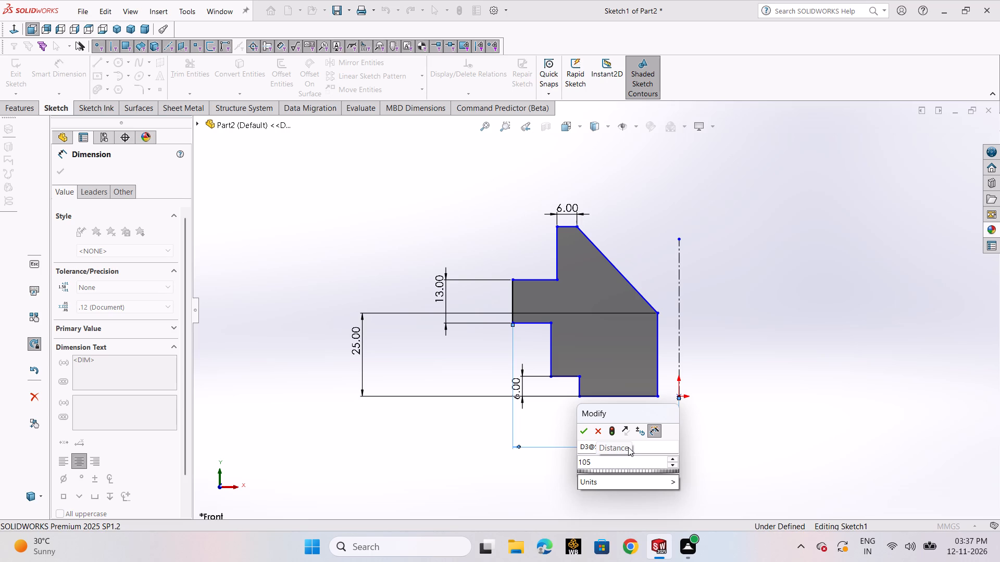
text(/2)
key(Return)
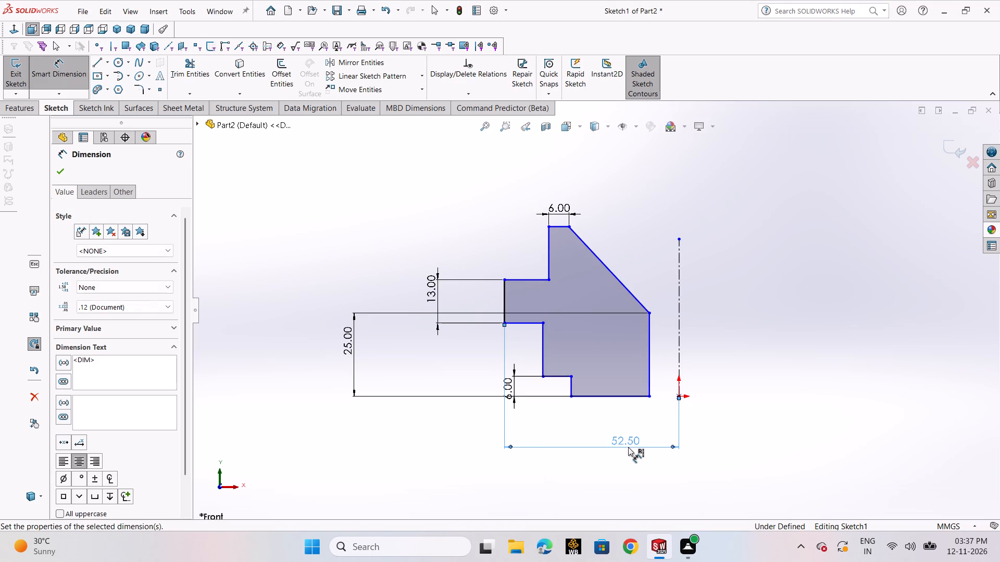
click(57, 171)
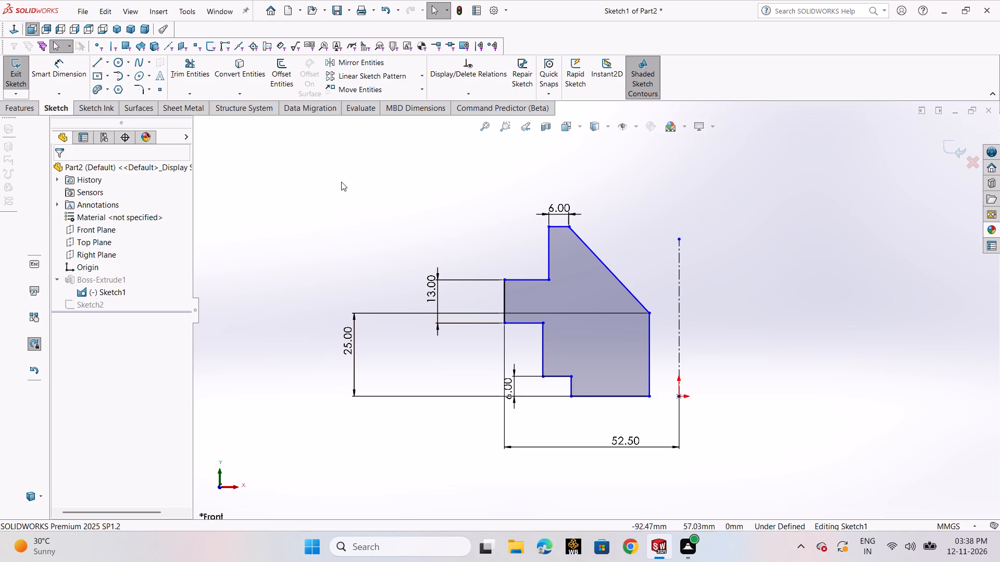
Mirror all lines of the left half profile about the vertical centerline, keeping the originals.
click(336, 62)
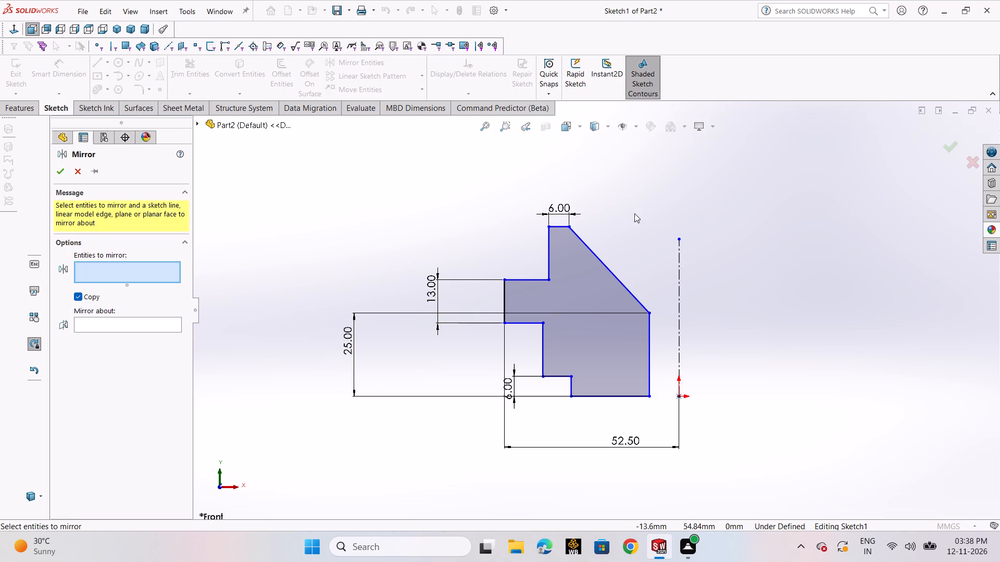
drag(642, 209, 467, 442)
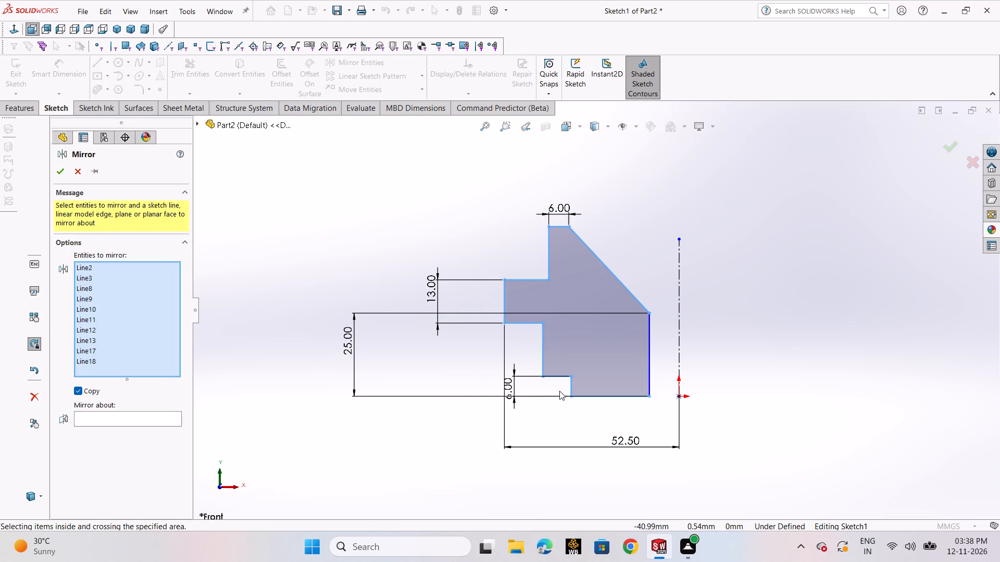
click(648, 350)
click(90, 427)
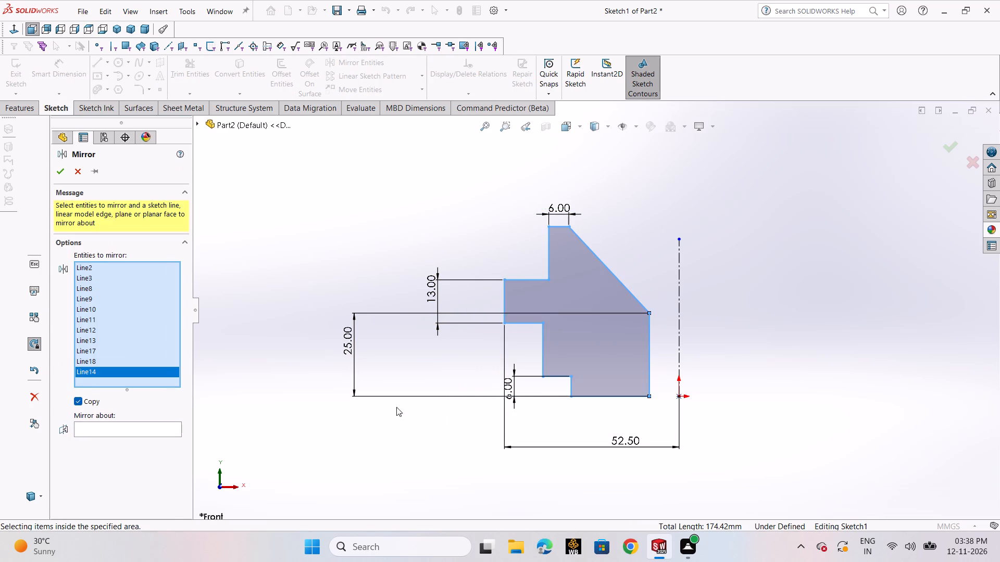
click(680, 333)
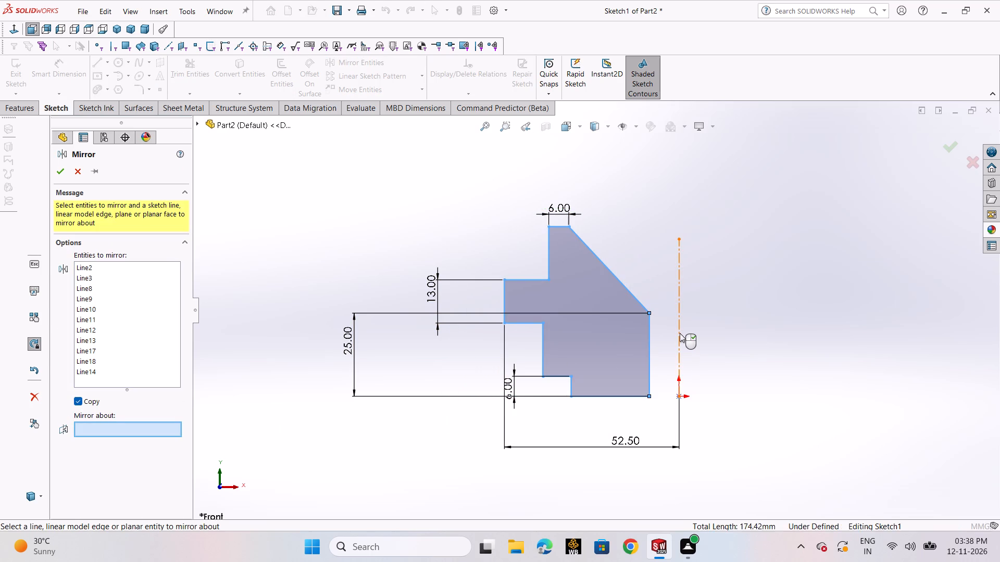
click(65, 174)
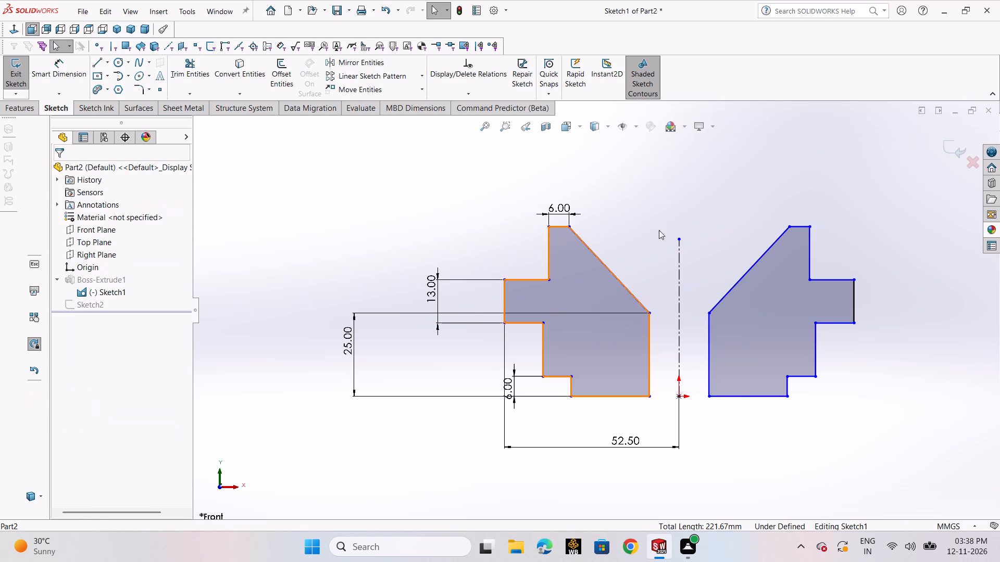
click(717, 219)
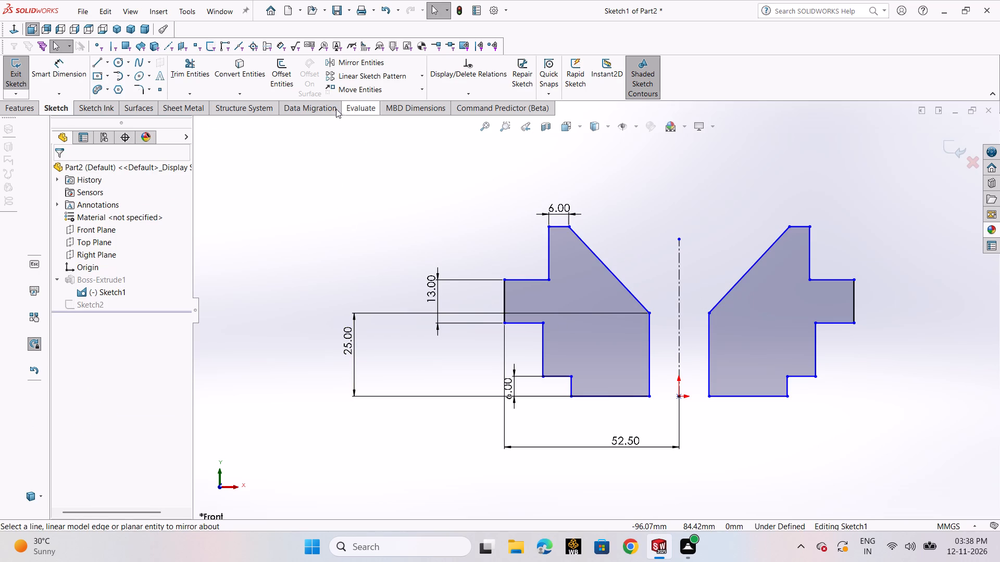
Join the two profile halves with horizontal lines between their inner corners, one at the notch floor and one along the base.
click(95, 64)
click(111, 79)
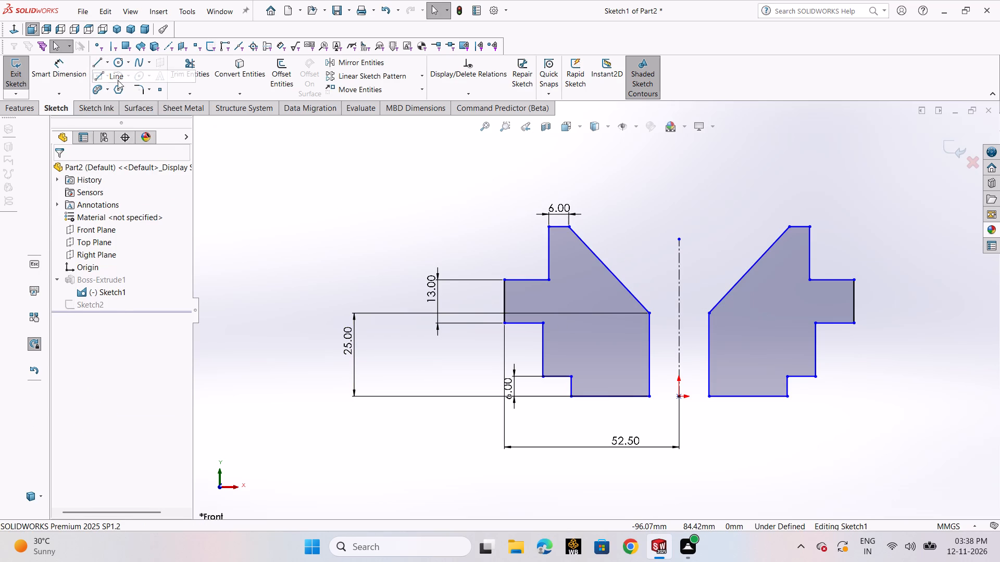
click(651, 313)
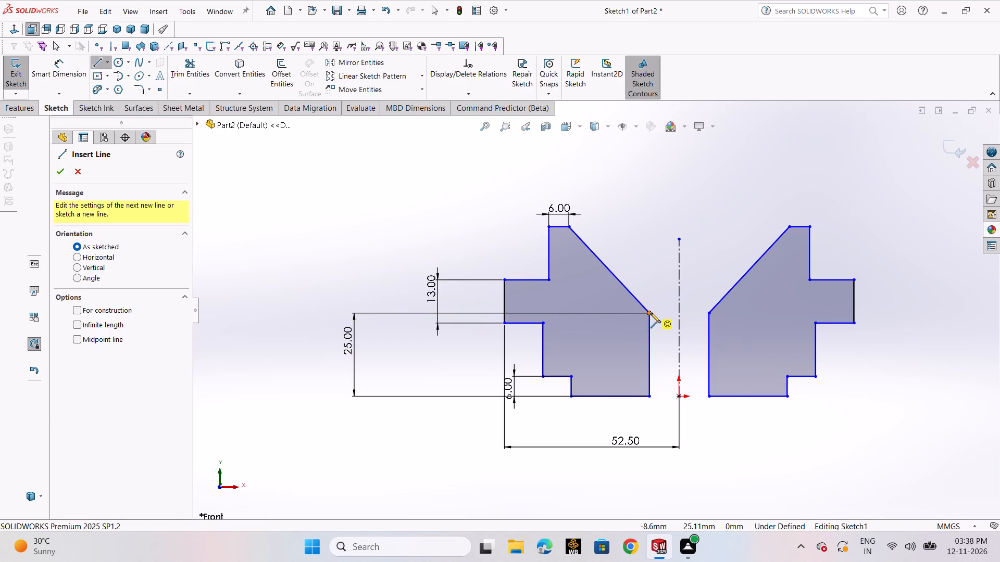
click(710, 312)
right_click(710, 312)
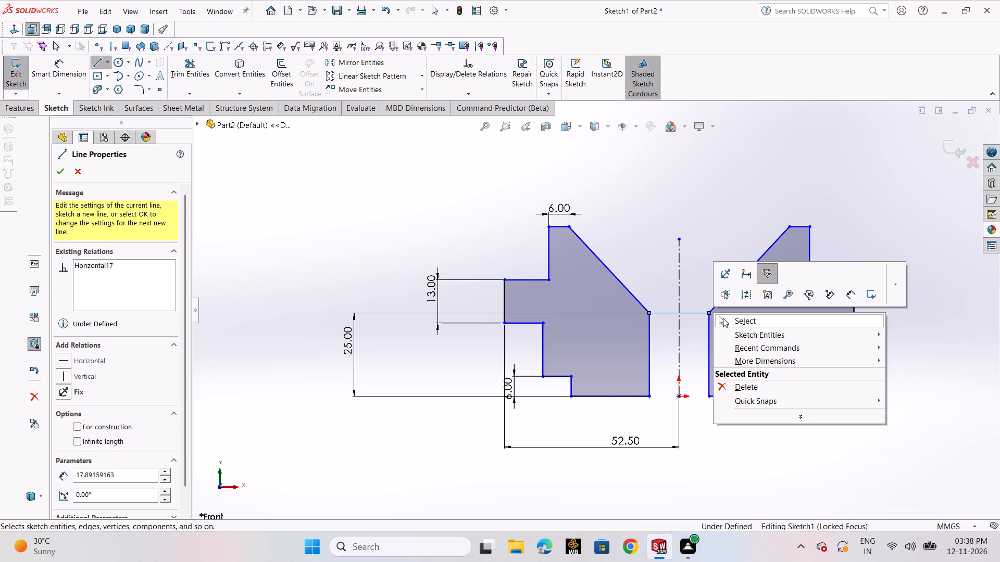
click(734, 324)
click(100, 61)
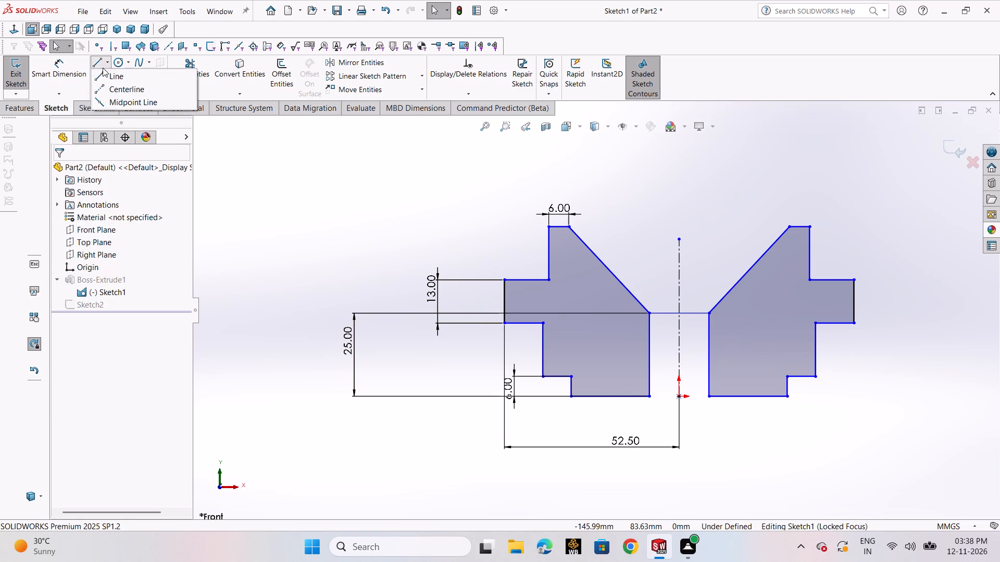
click(106, 74)
click(652, 396)
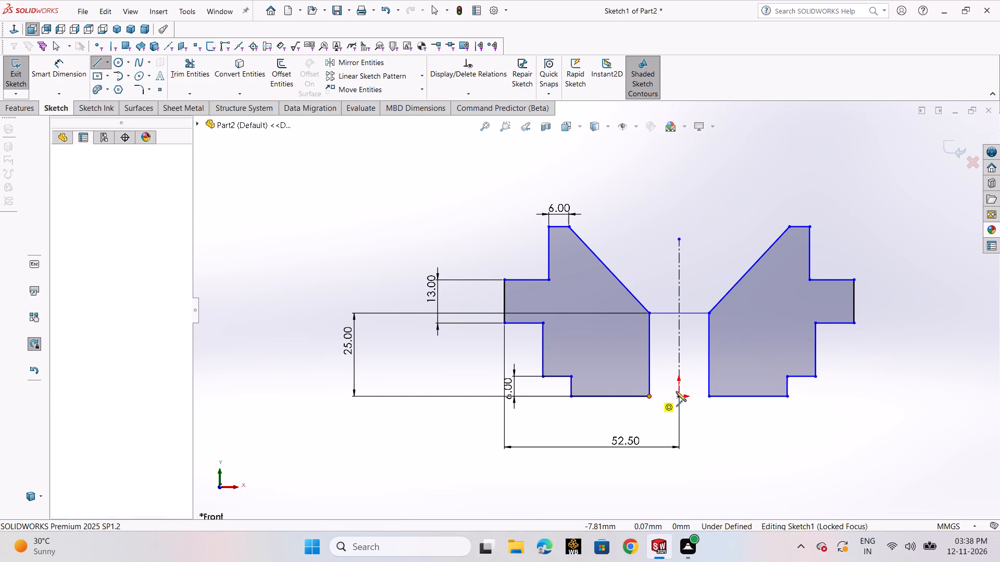
click(710, 395)
right_click(710, 395)
click(732, 403)
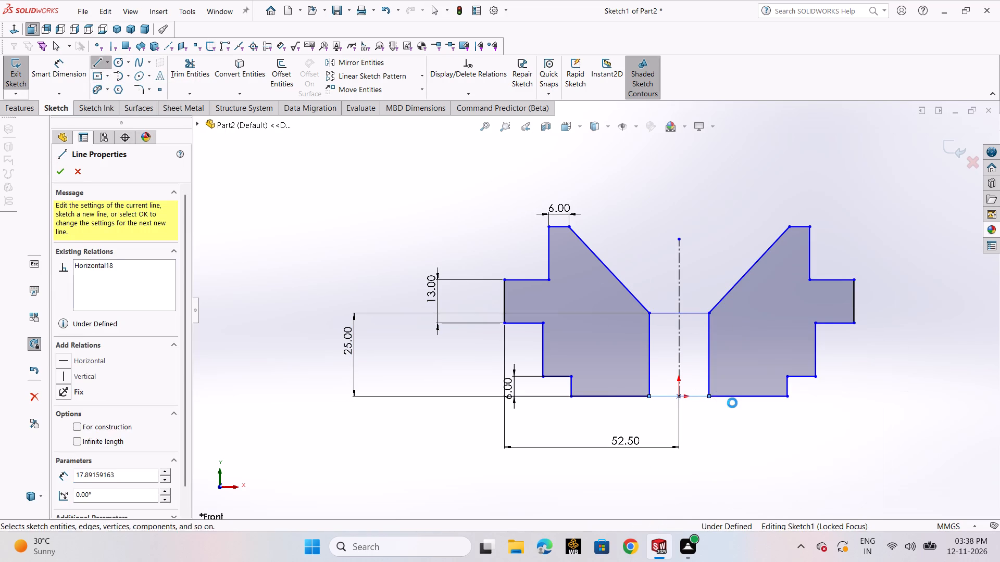
Trim away the two inner vertical lines and the centerline portion between the halves to leave one closed profile.
click(183, 78)
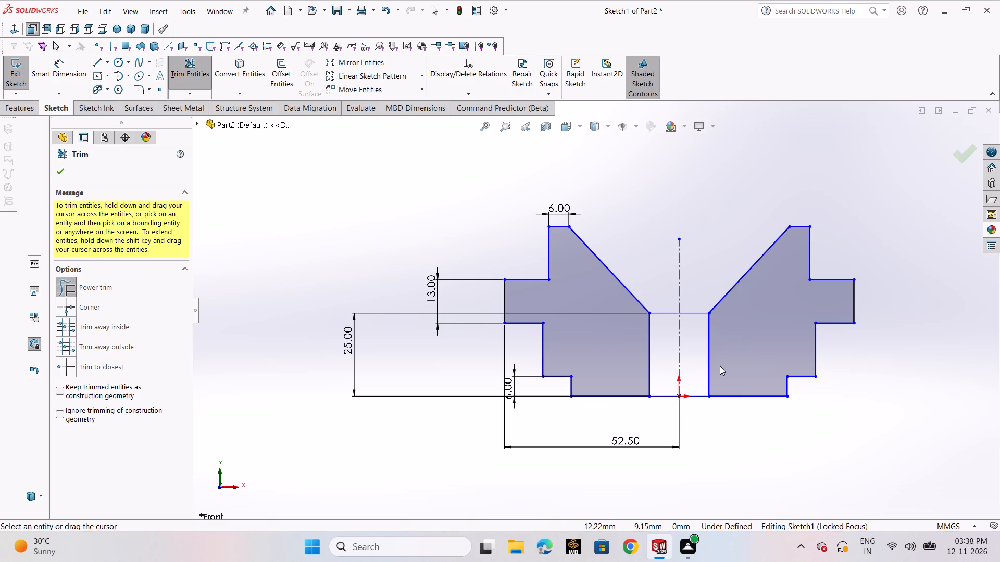
drag(745, 360, 631, 354)
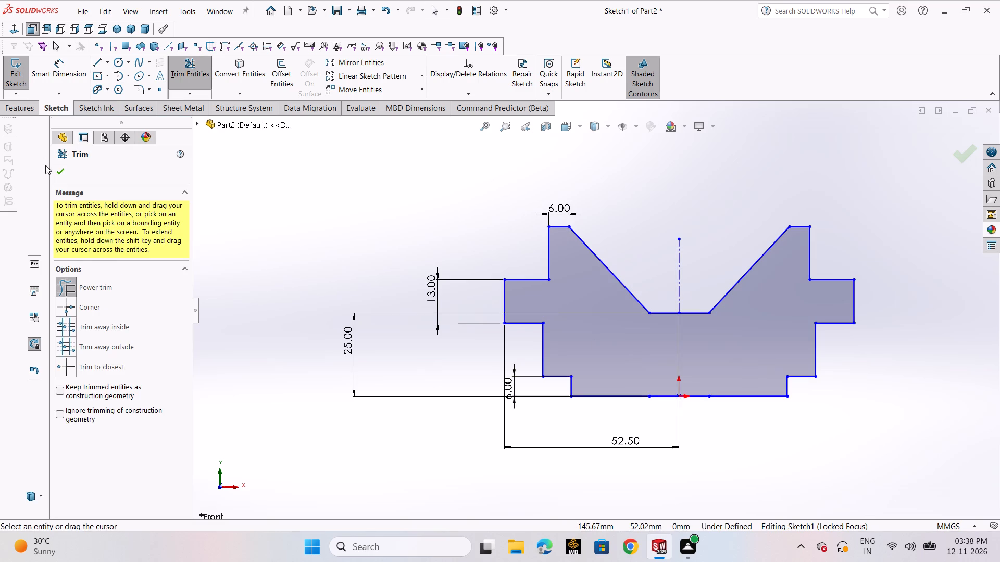
click(60, 173)
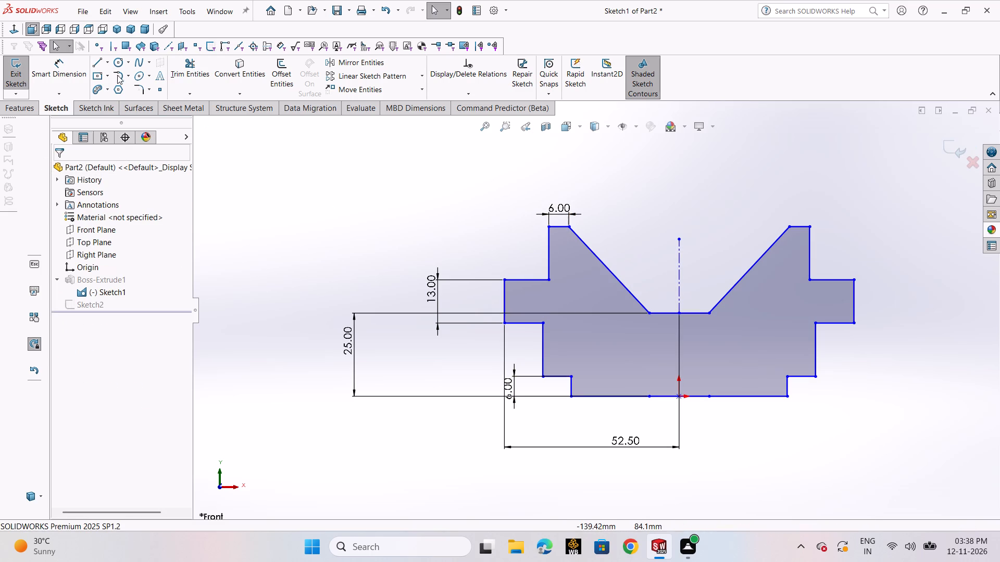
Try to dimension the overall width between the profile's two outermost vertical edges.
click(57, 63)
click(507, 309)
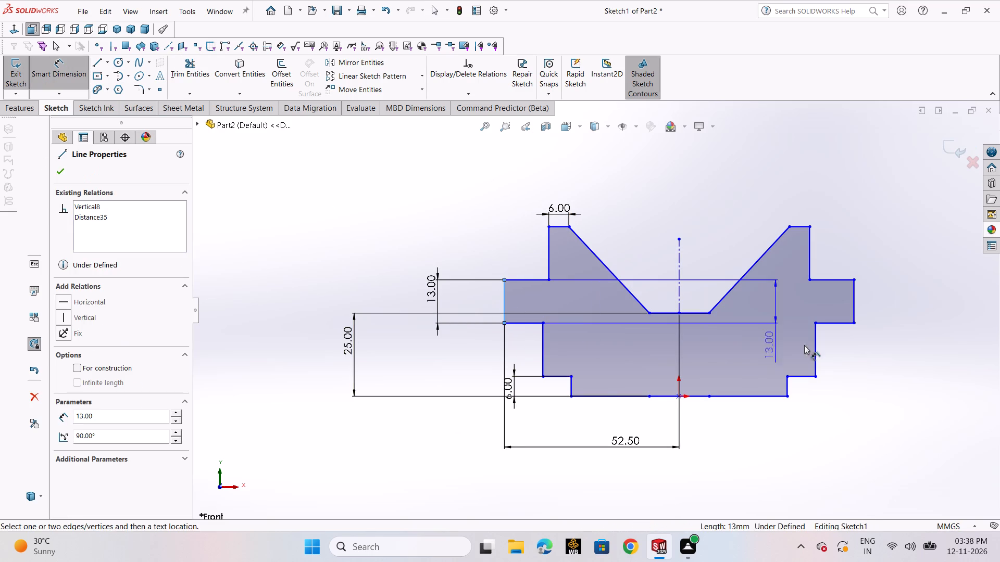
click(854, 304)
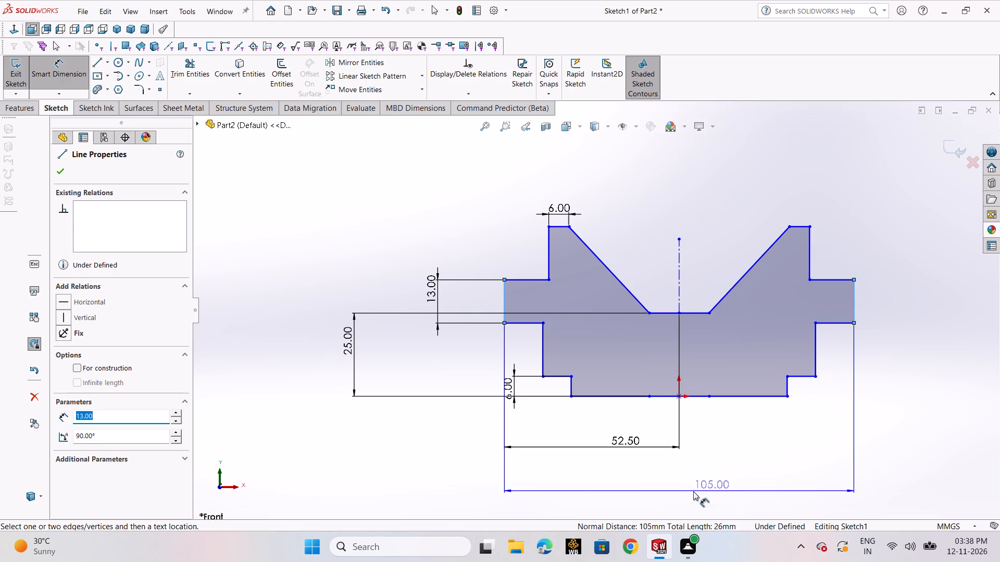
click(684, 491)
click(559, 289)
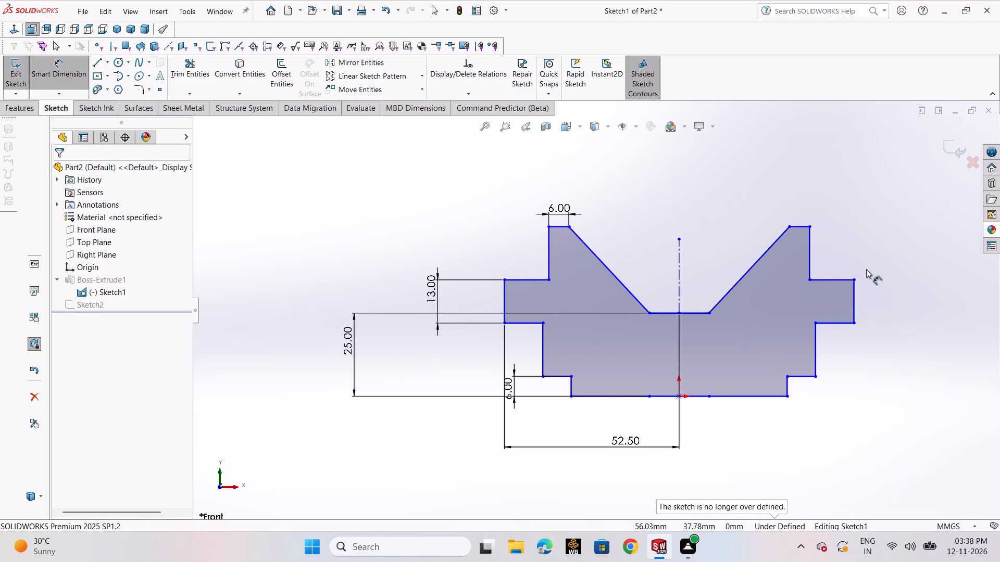
Exit the profile sketch to rebuild the extrusion with the full symmetric shape.
scroll(879, 243, up, 1)
click(958, 145)
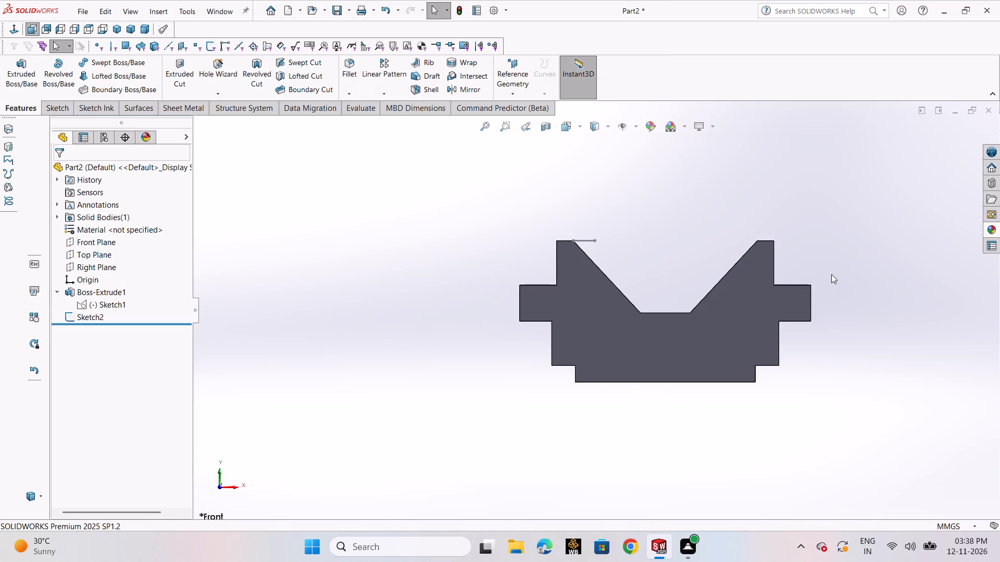
Reopen the narrow rectangle's sketch, examine its placement against the V-notch and the body, and exit the sketch.
scroll(831, 274, up, 3)
middle_drag(831, 277, 835, 380)
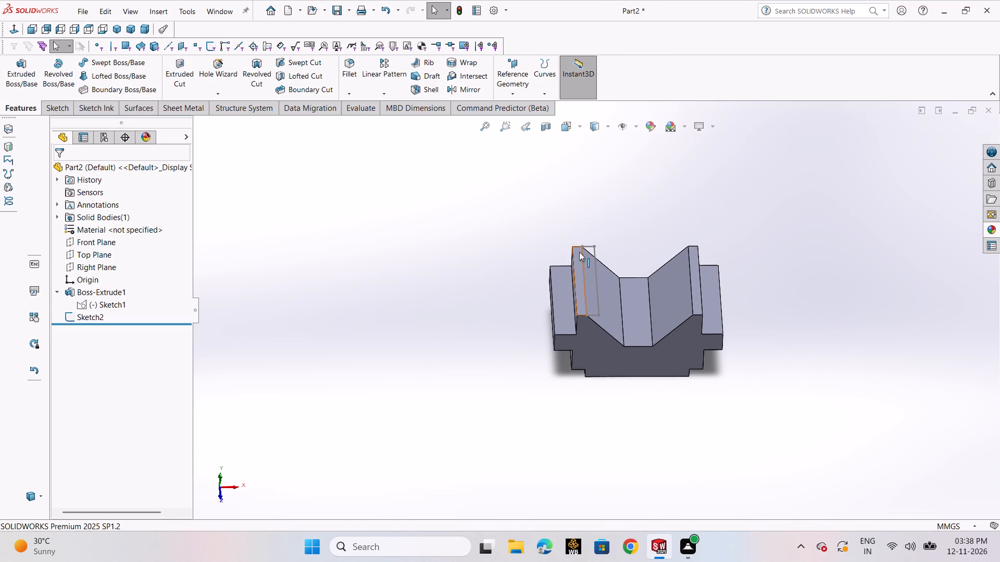
double_click(594, 259)
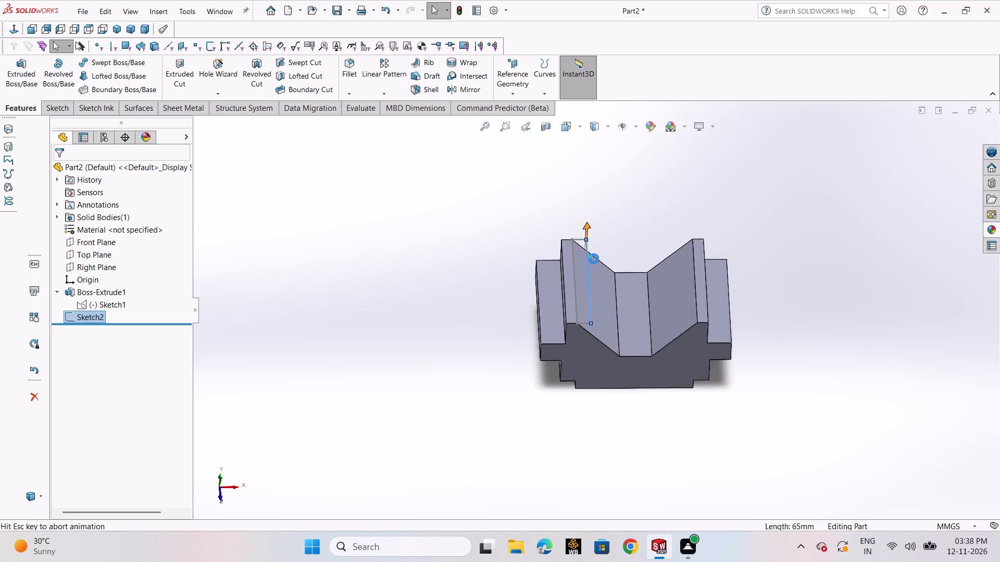
scroll(584, 307, up, 3)
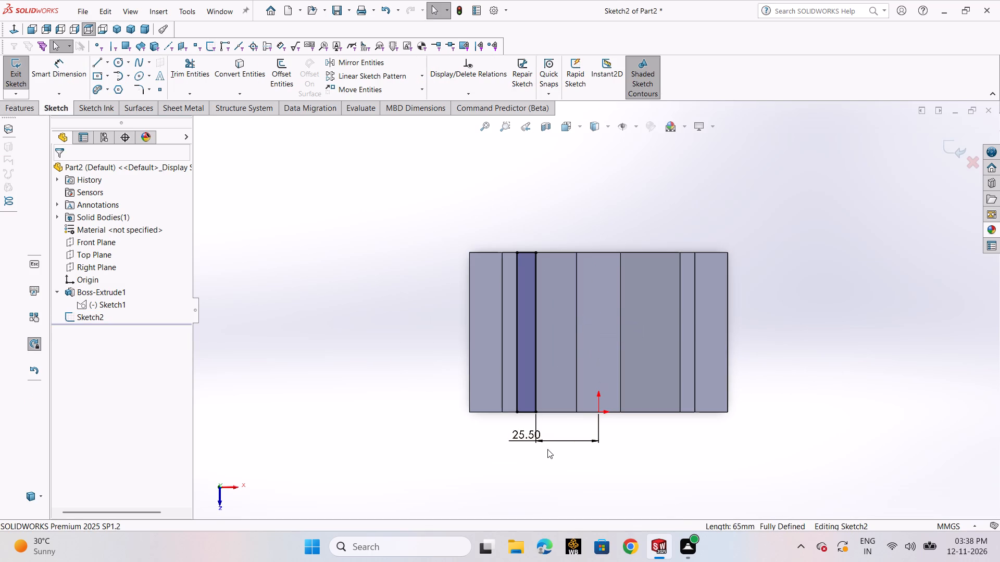
scroll(550, 440, down, 2)
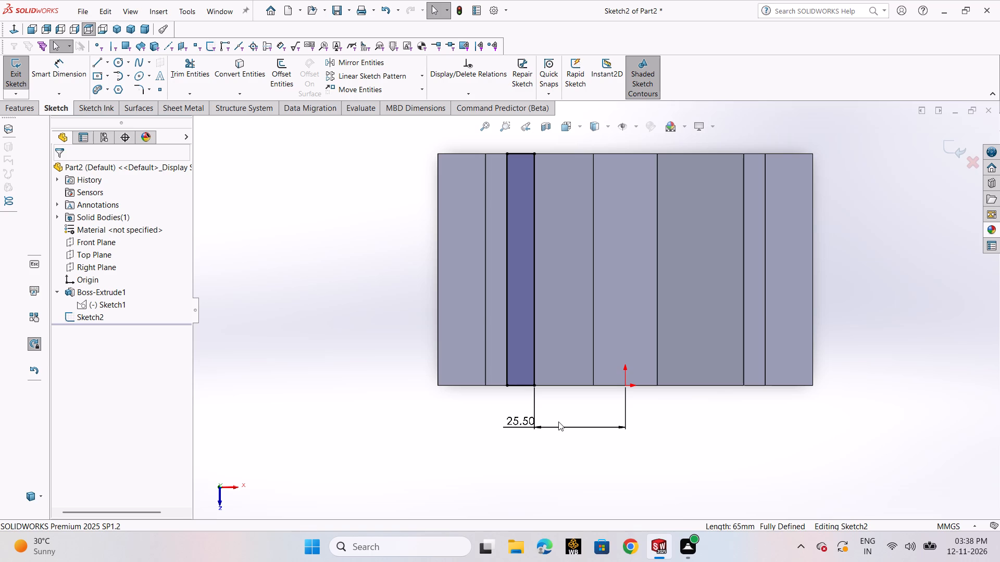
middle_drag(672, 421, 669, 306)
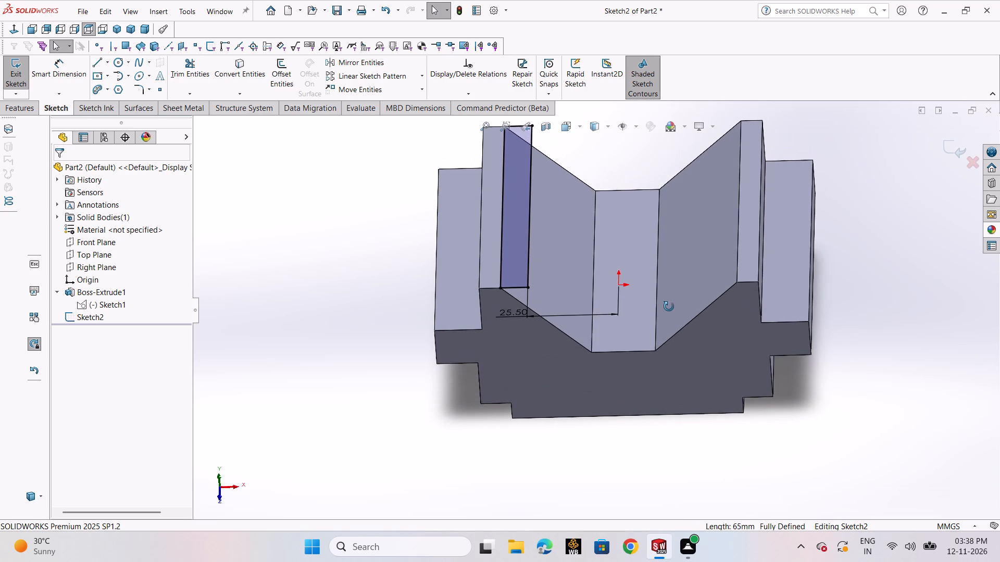
middle_drag(669, 306, 674, 303)
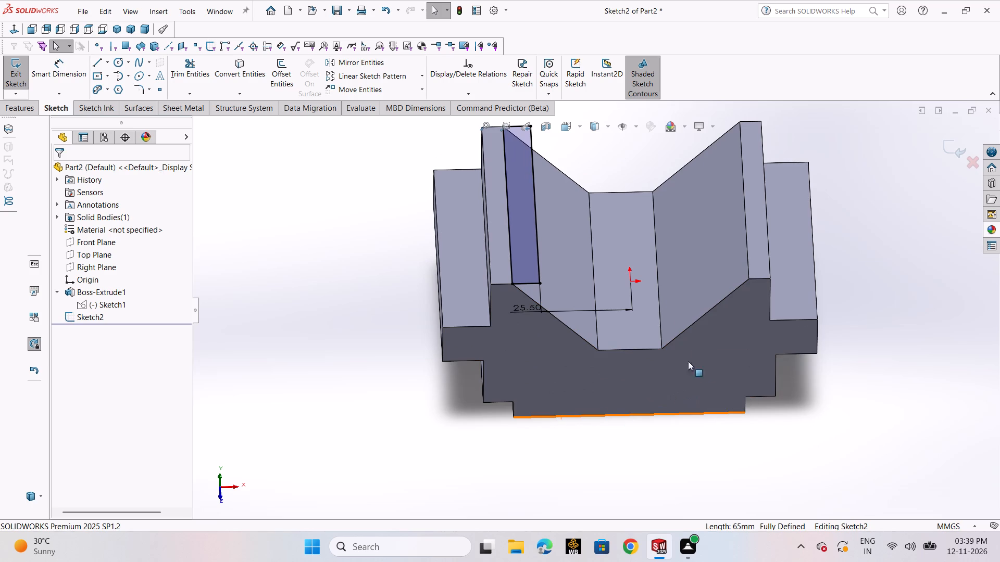
click(304, 241)
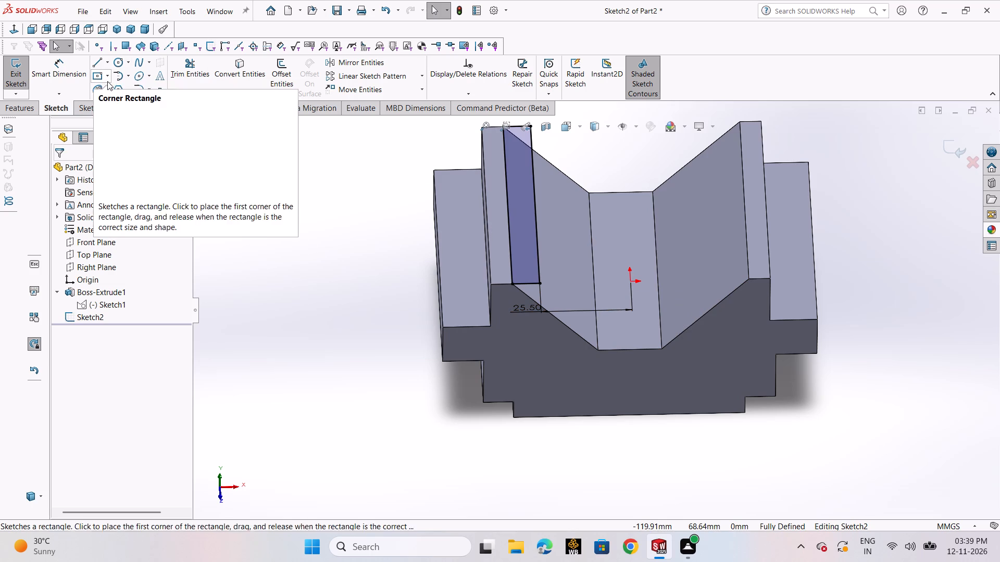
click(23, 68)
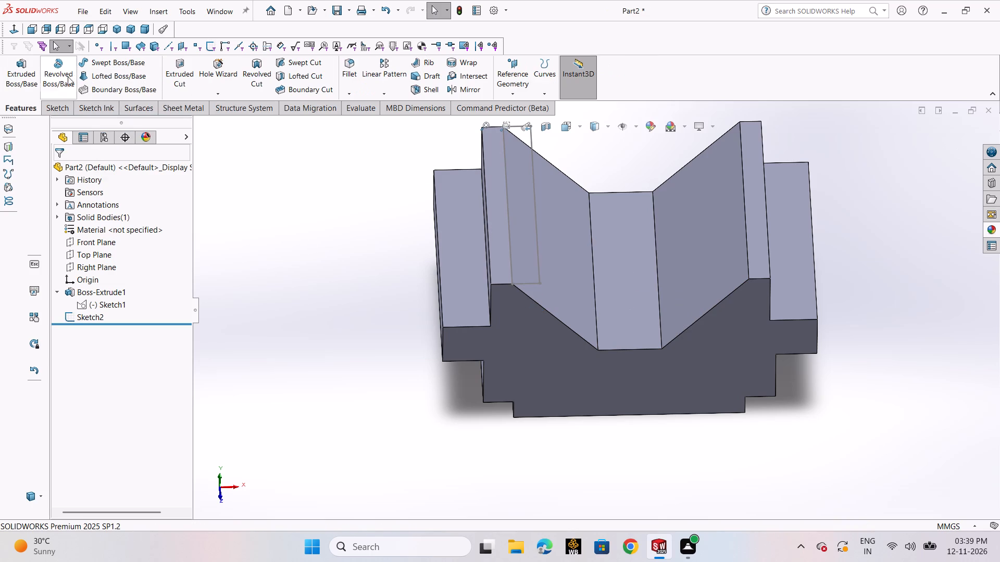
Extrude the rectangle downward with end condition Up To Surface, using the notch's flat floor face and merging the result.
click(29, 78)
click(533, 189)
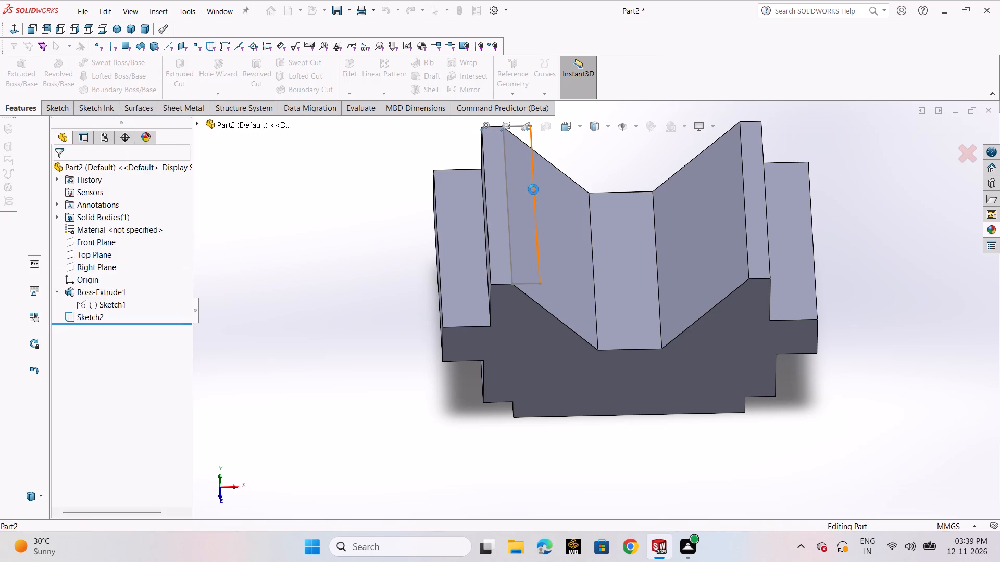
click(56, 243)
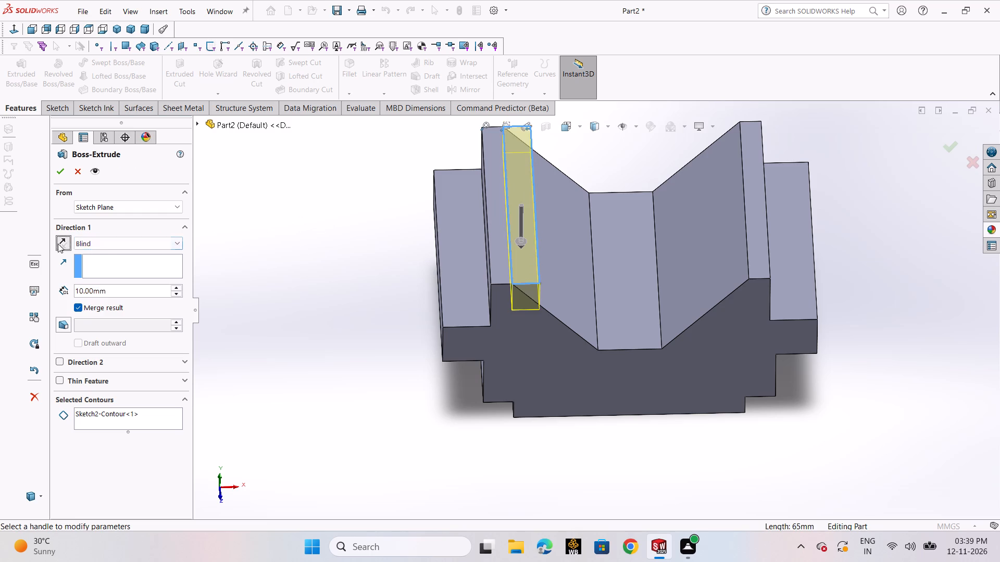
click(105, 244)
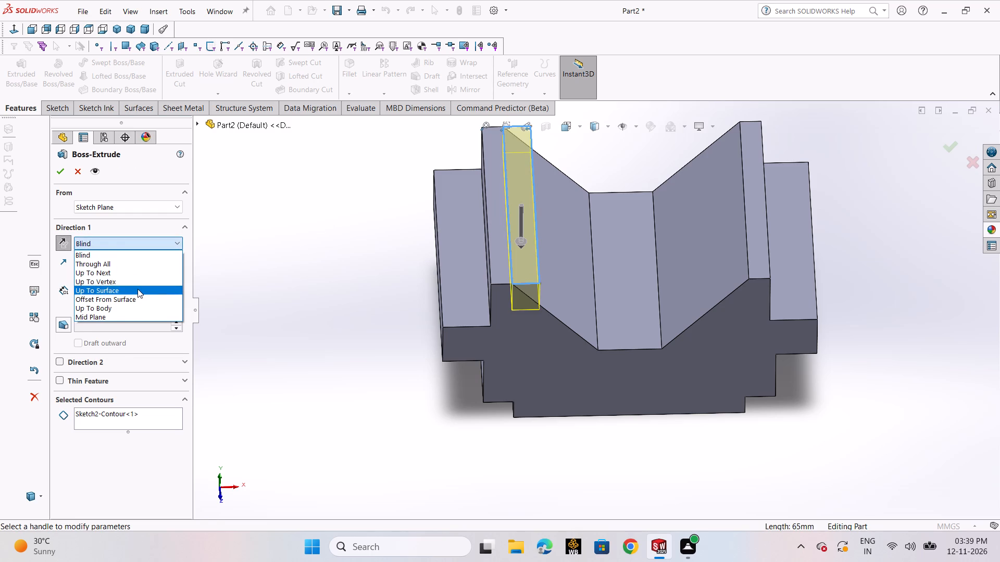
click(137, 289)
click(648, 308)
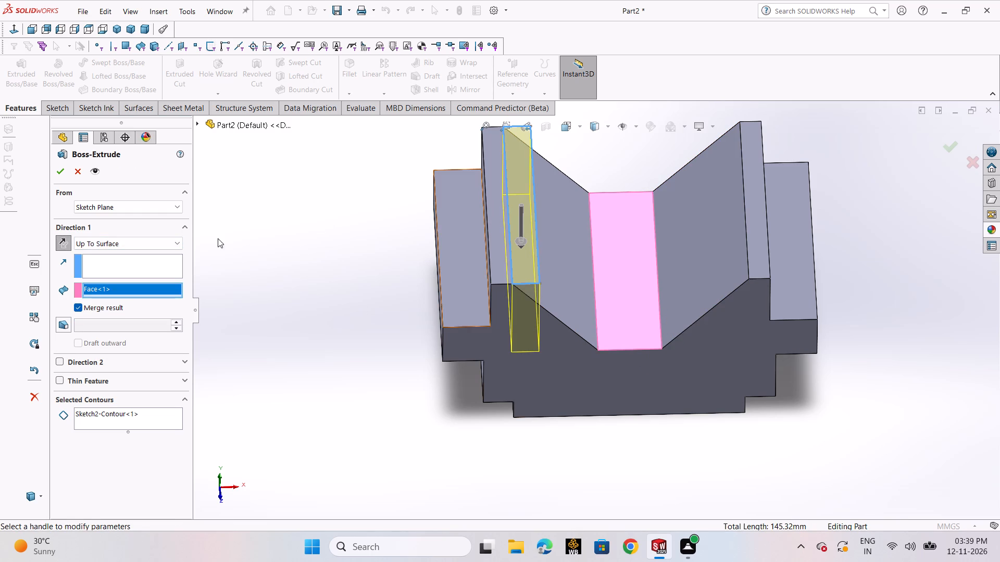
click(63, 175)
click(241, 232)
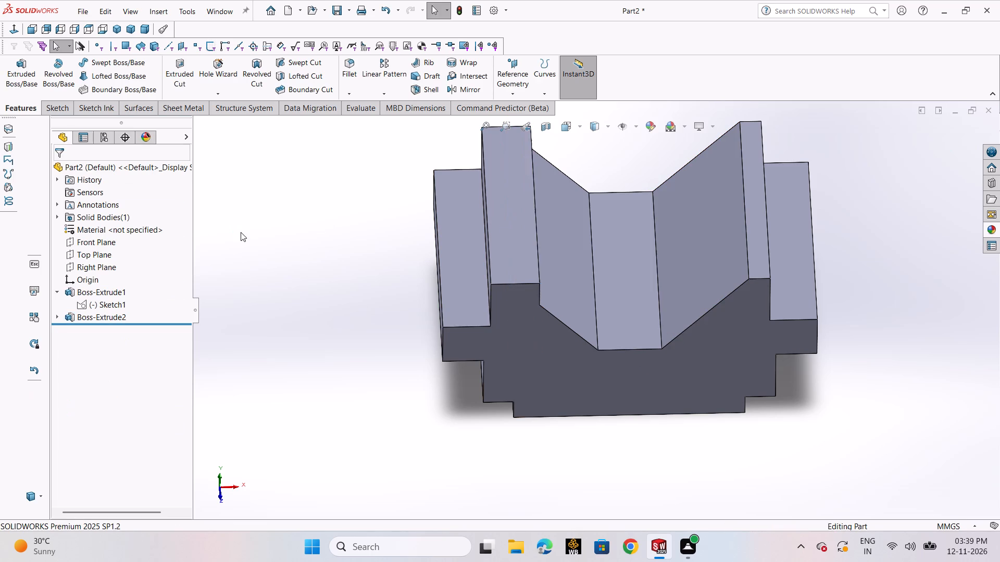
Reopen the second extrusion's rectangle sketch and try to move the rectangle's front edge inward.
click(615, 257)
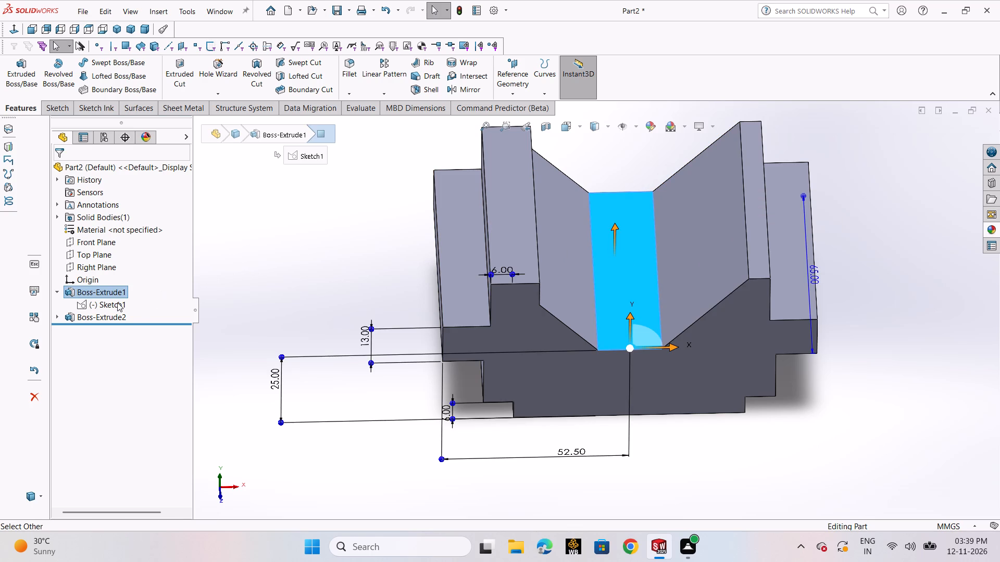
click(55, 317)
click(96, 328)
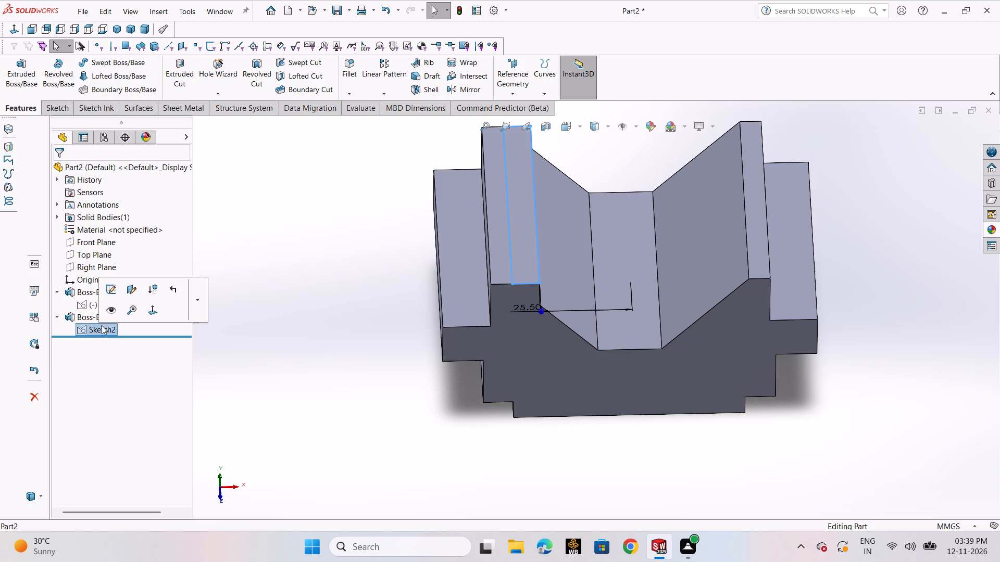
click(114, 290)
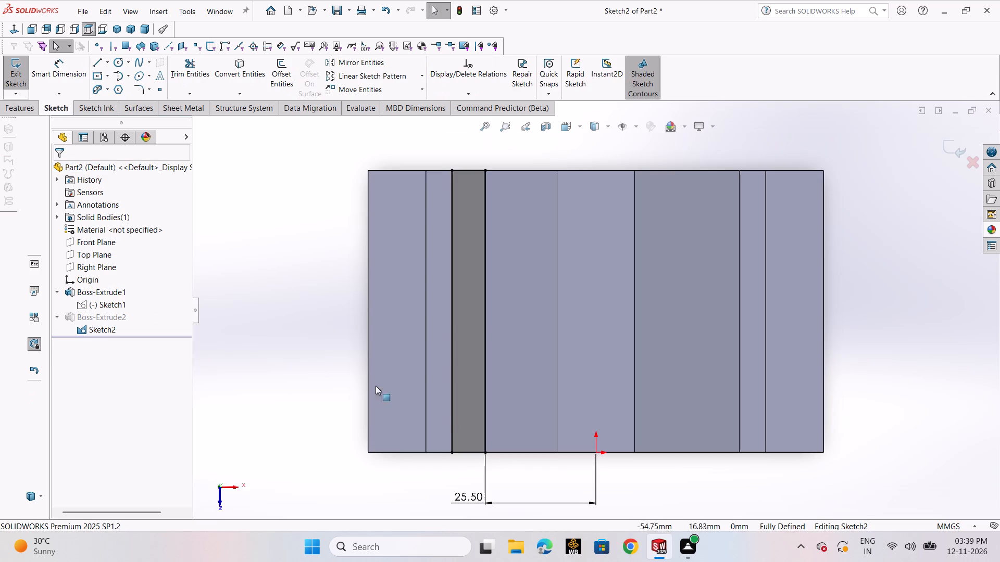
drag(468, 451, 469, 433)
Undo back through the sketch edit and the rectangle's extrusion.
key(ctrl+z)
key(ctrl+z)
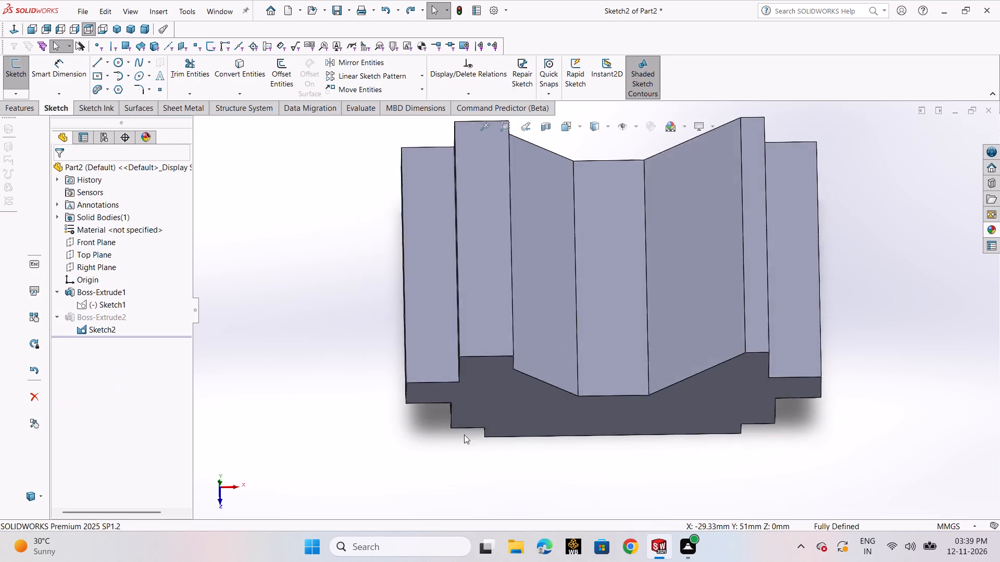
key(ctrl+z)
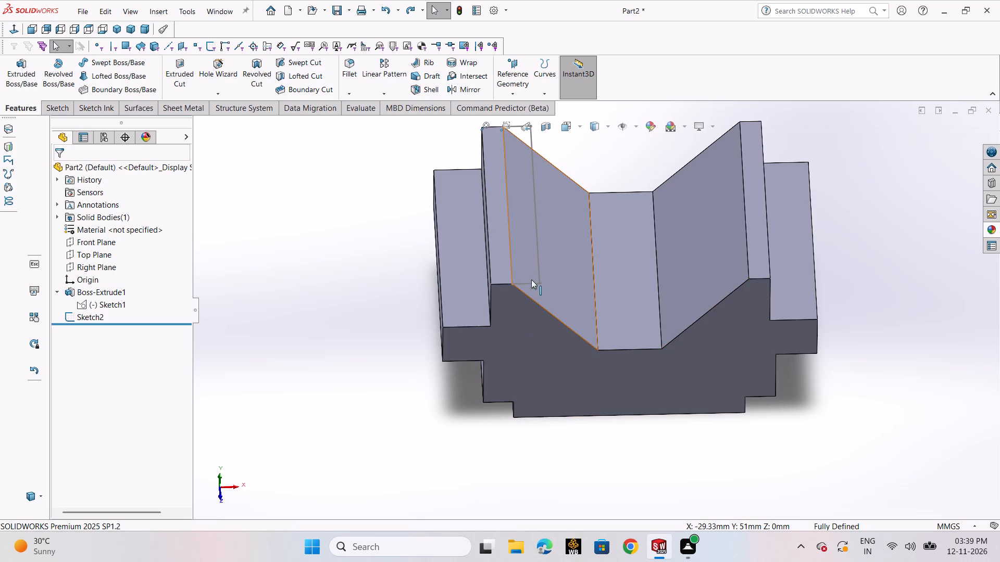
Reopen the narrow rectangle's sketch and delete all four of the rectangle's lines.
double_click(535, 283)
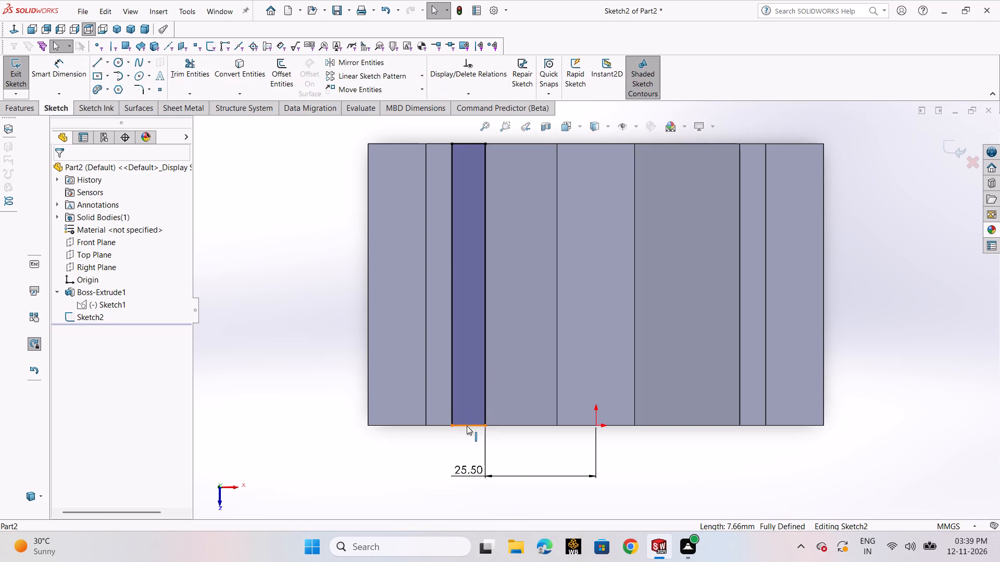
click(456, 436)
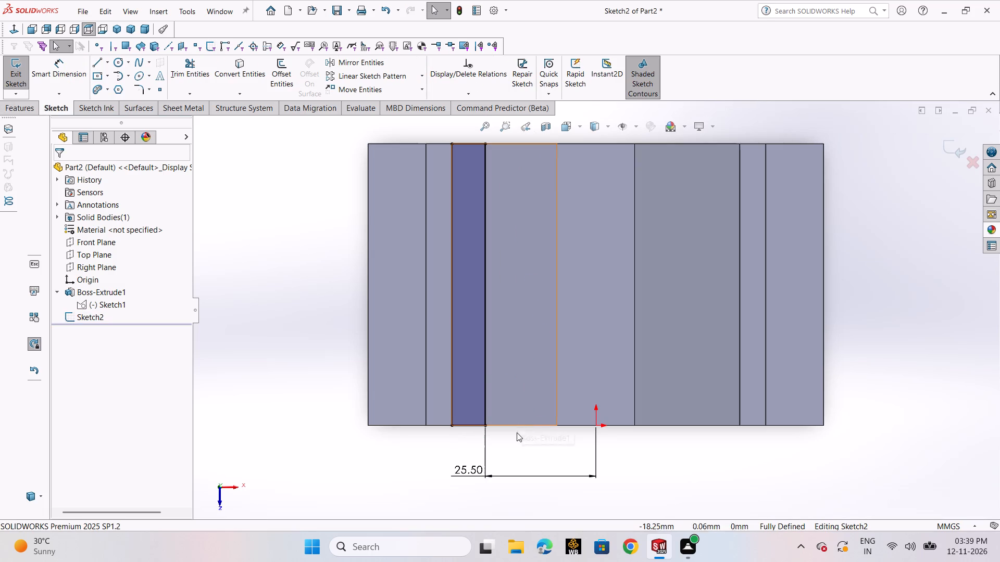
drag(522, 447, 383, 153)
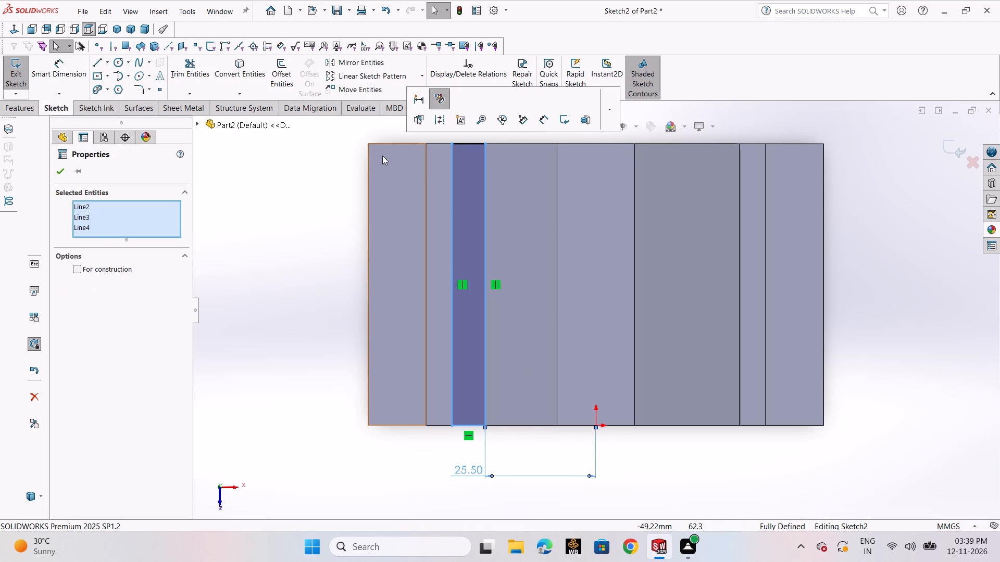
key(Delete)
click(459, 145)
key(Delete)
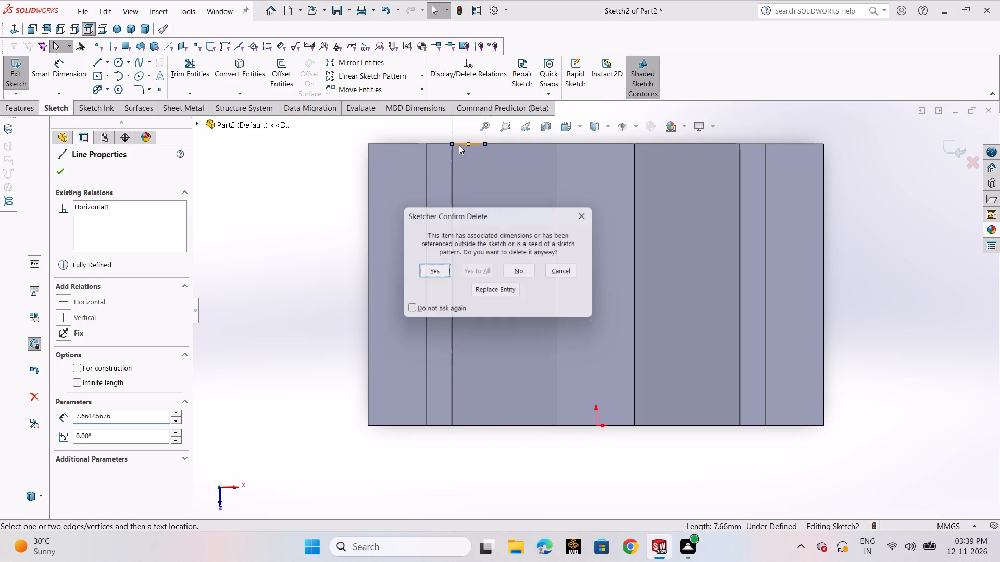
click(433, 275)
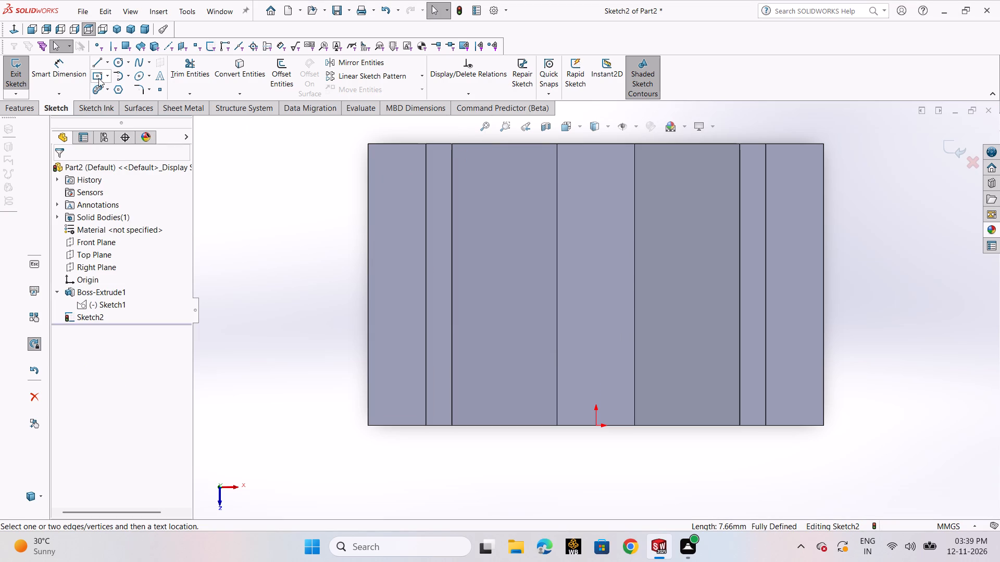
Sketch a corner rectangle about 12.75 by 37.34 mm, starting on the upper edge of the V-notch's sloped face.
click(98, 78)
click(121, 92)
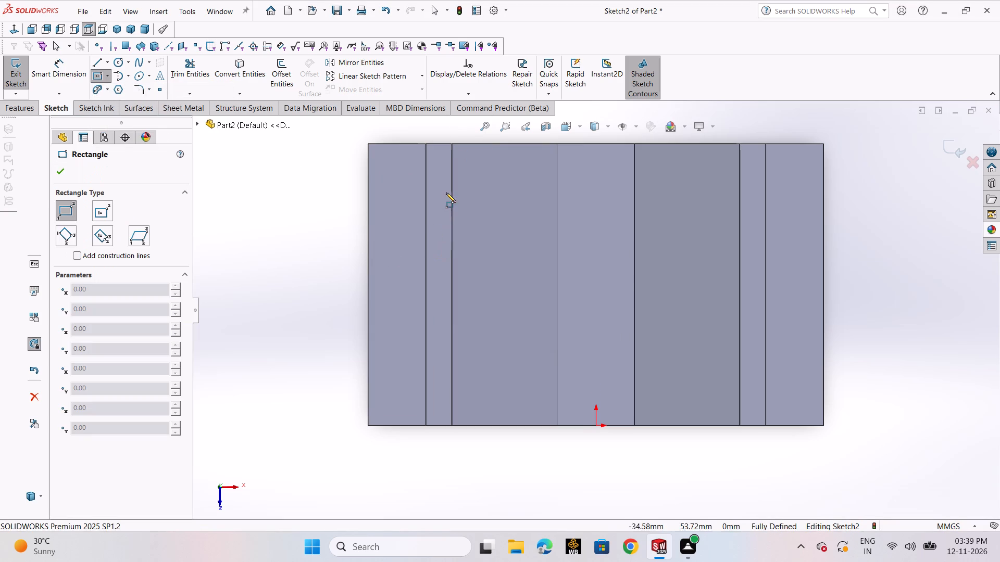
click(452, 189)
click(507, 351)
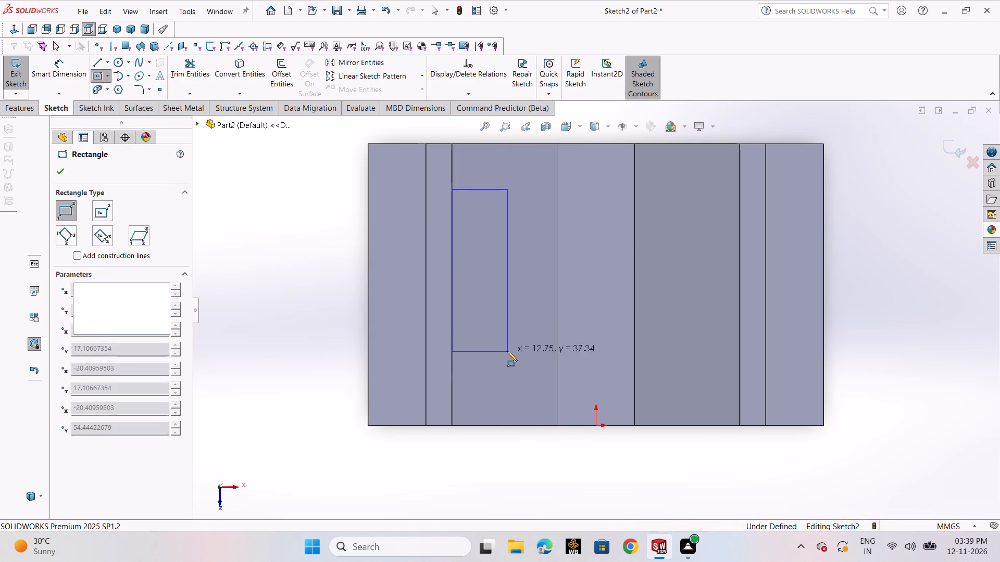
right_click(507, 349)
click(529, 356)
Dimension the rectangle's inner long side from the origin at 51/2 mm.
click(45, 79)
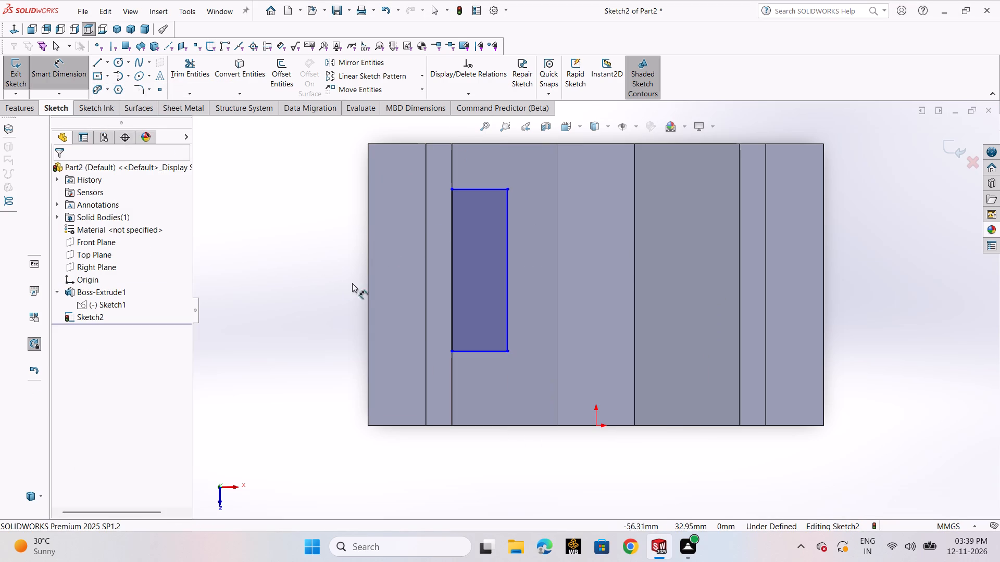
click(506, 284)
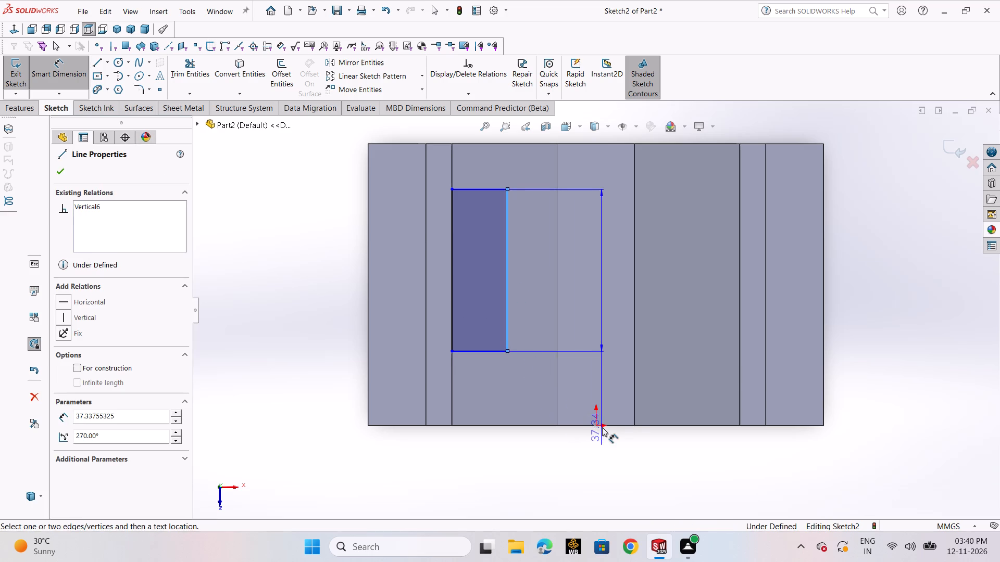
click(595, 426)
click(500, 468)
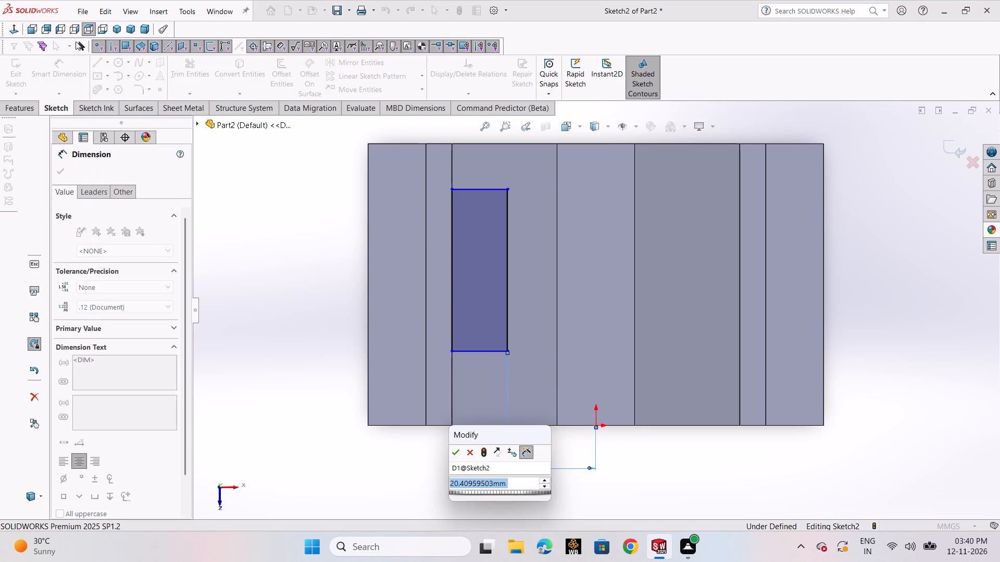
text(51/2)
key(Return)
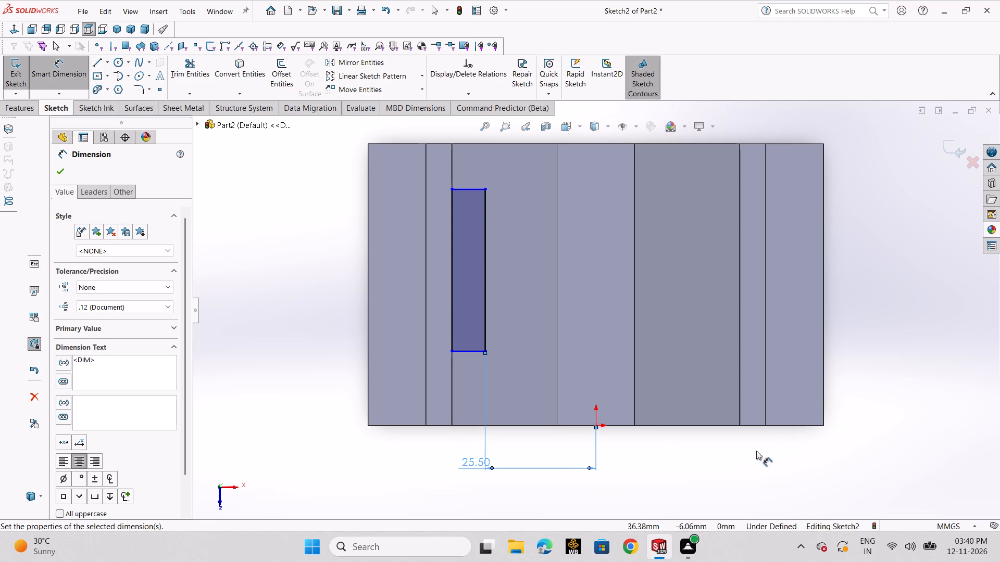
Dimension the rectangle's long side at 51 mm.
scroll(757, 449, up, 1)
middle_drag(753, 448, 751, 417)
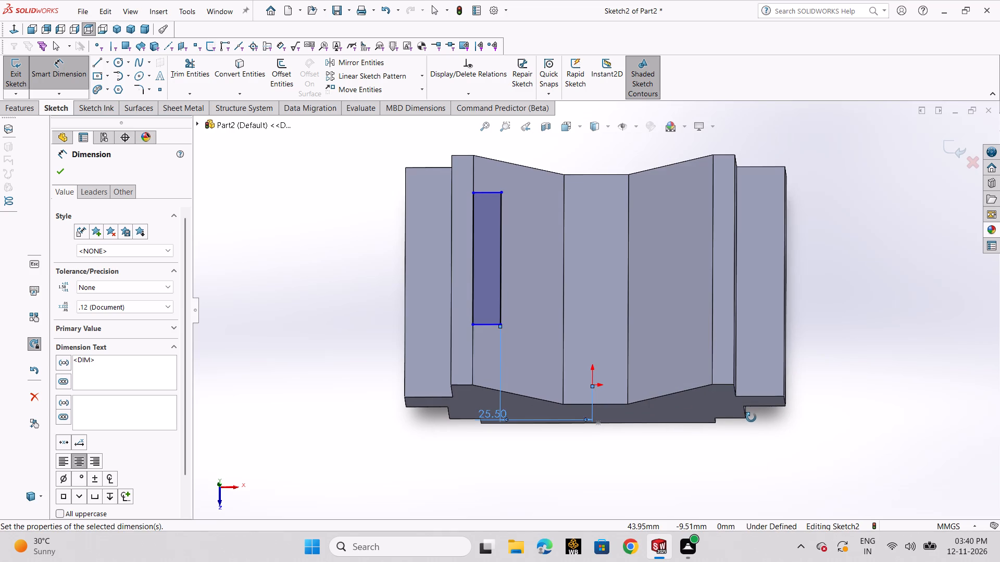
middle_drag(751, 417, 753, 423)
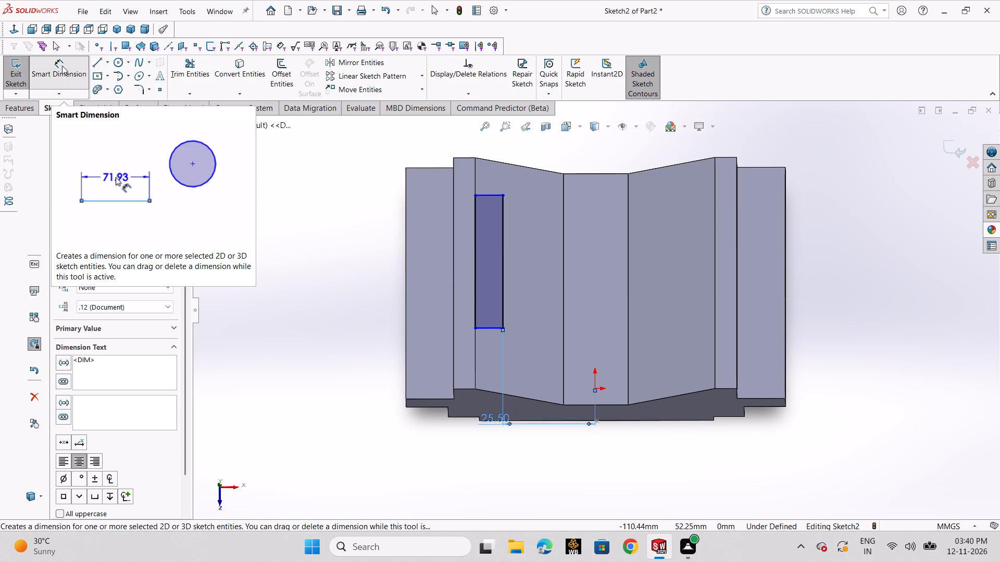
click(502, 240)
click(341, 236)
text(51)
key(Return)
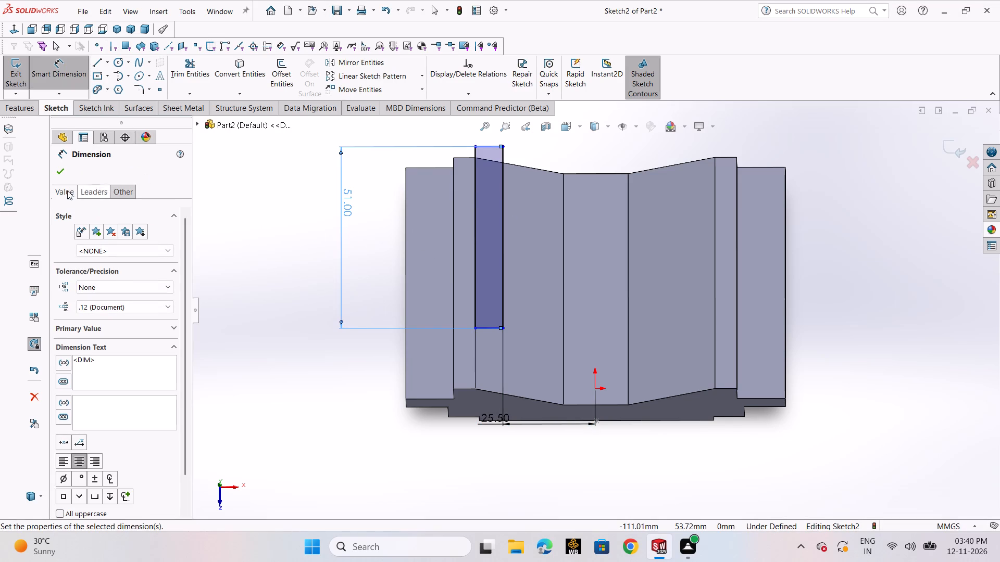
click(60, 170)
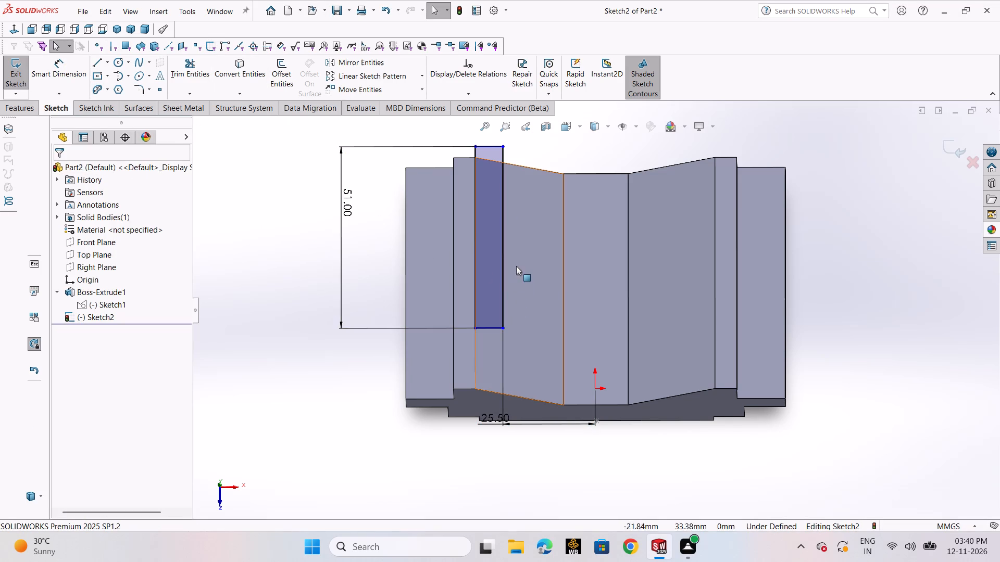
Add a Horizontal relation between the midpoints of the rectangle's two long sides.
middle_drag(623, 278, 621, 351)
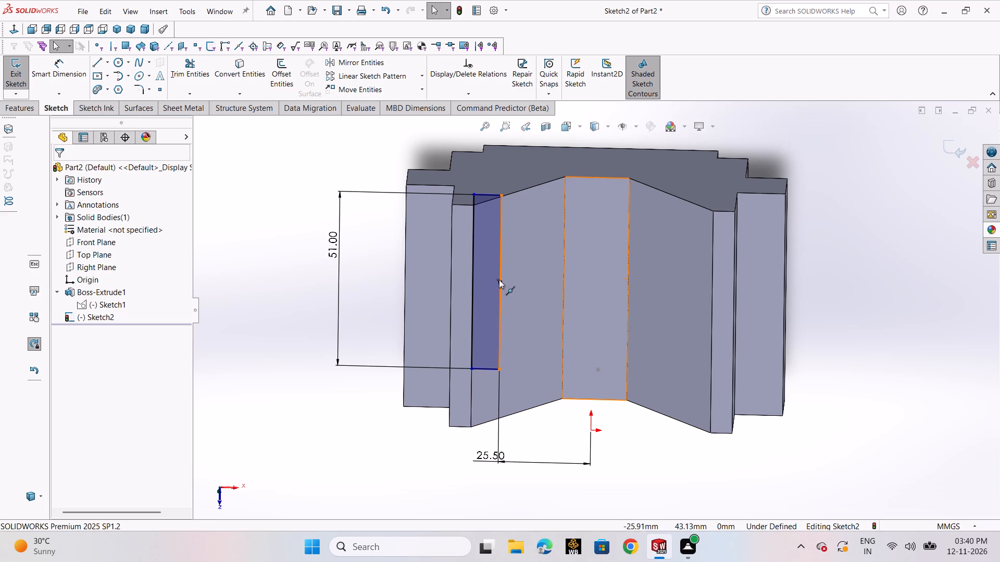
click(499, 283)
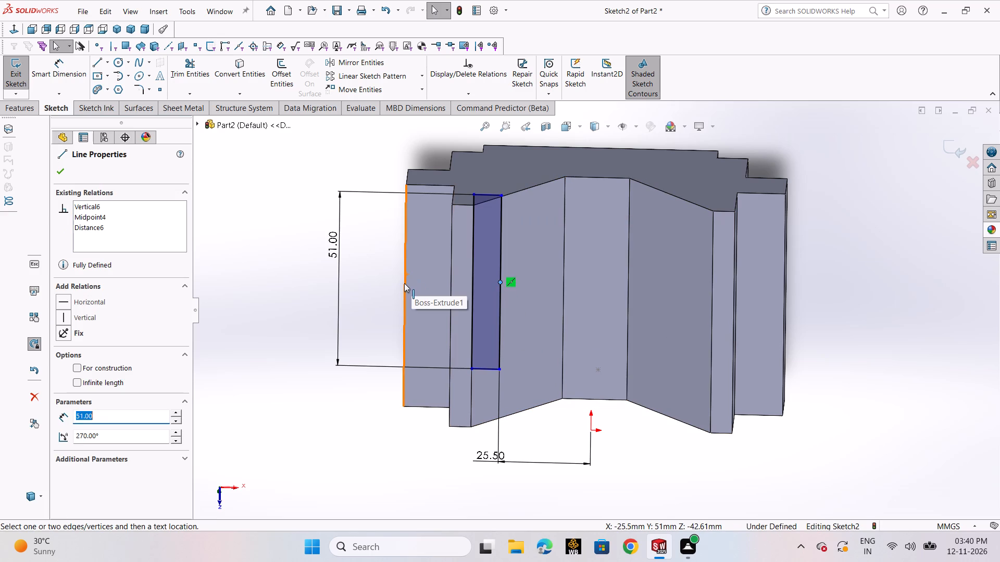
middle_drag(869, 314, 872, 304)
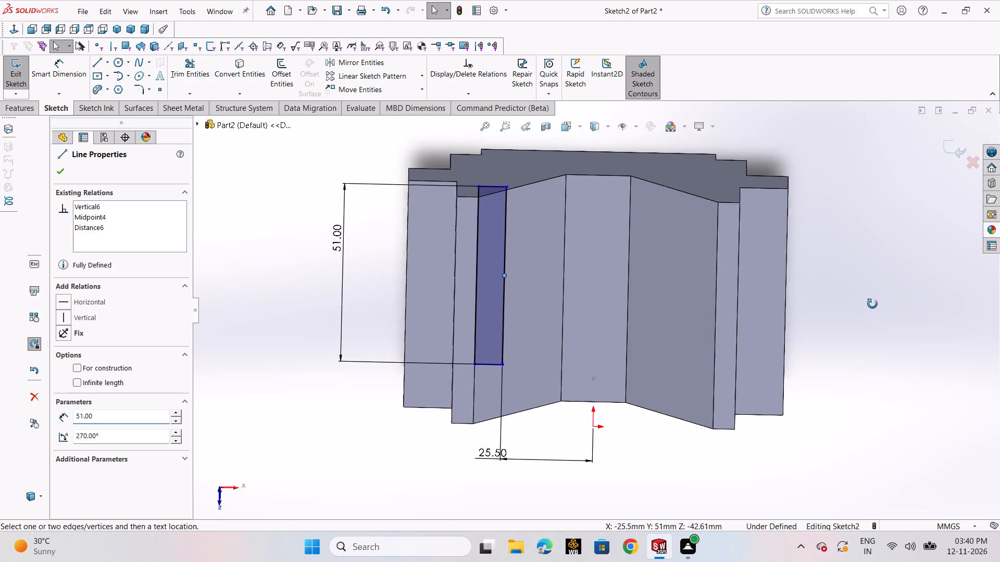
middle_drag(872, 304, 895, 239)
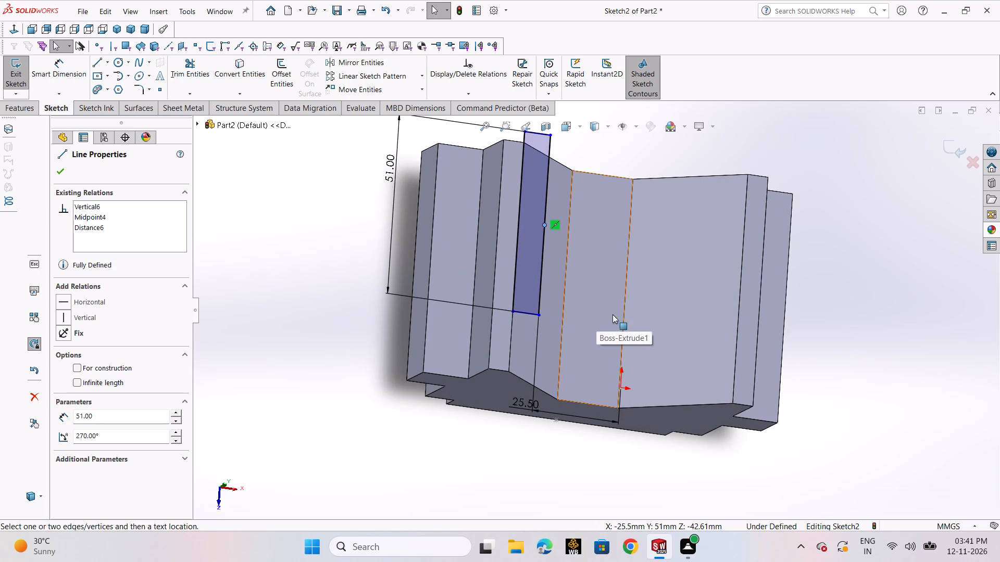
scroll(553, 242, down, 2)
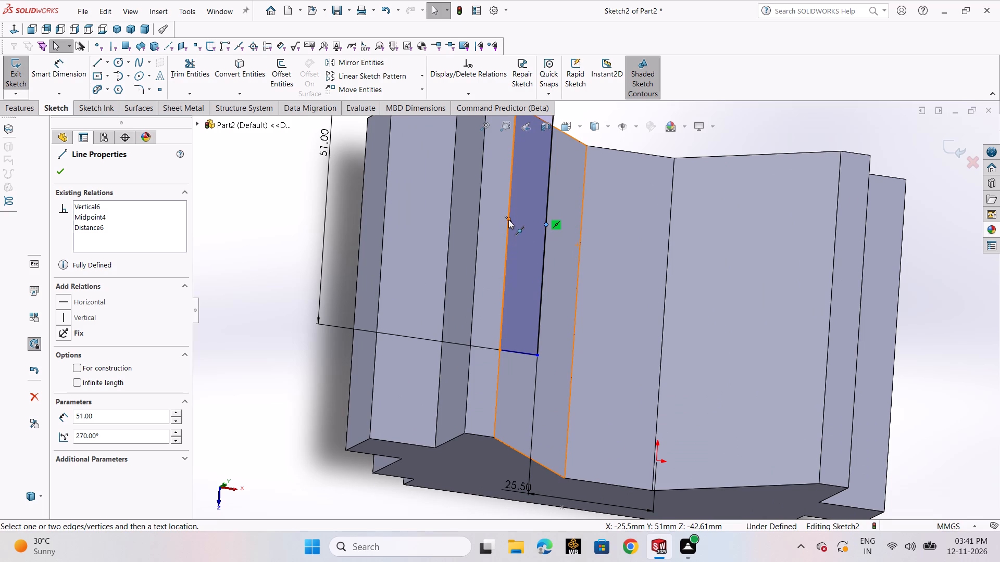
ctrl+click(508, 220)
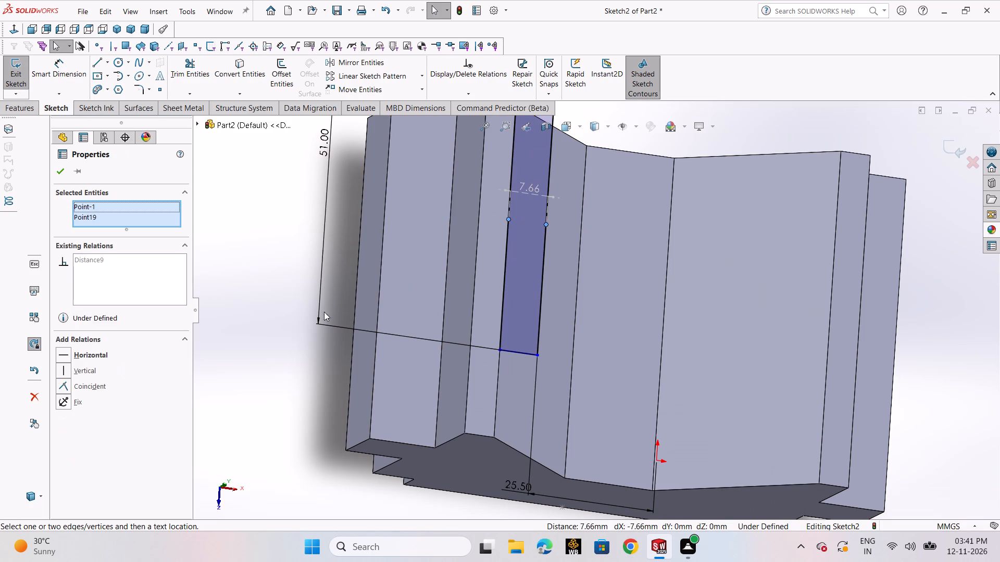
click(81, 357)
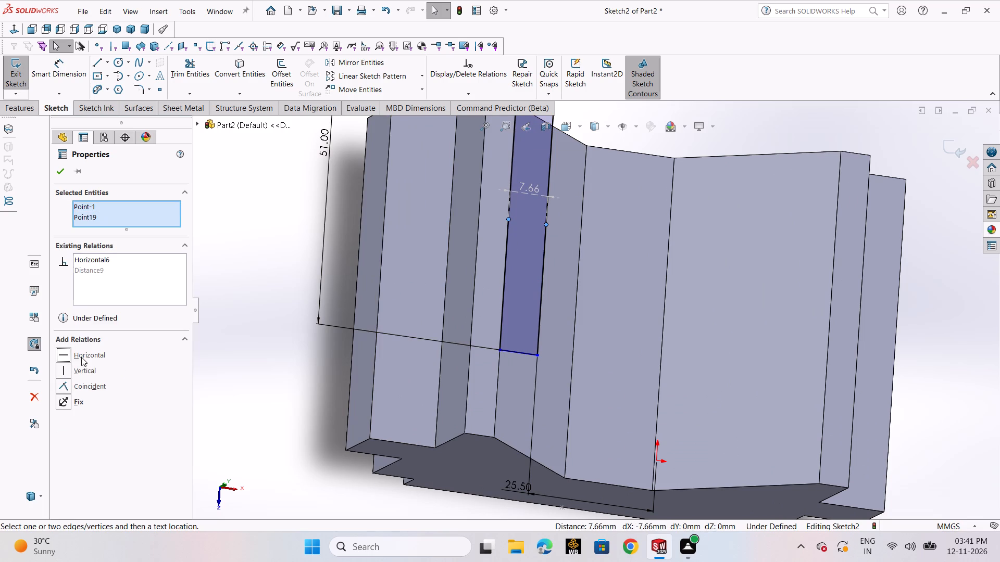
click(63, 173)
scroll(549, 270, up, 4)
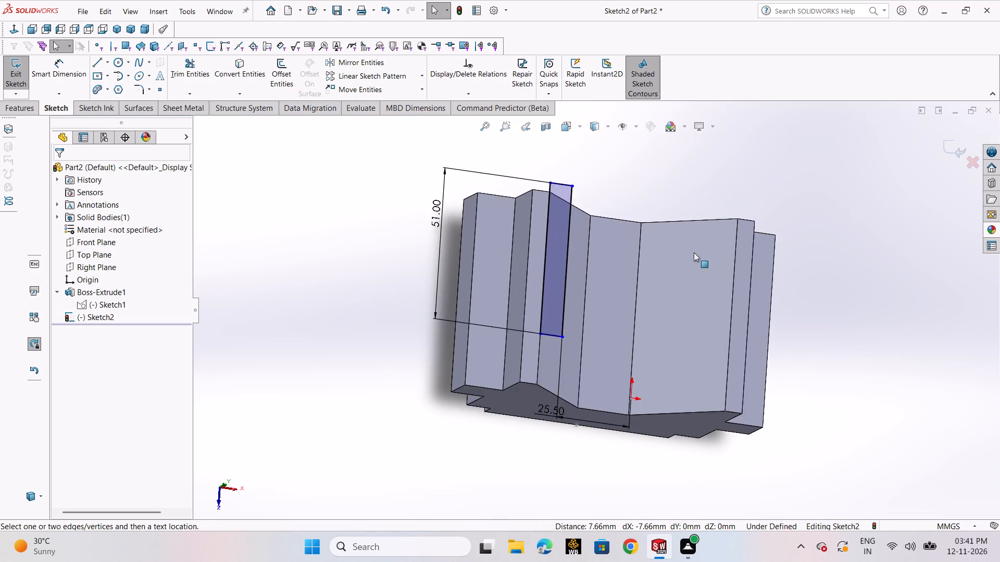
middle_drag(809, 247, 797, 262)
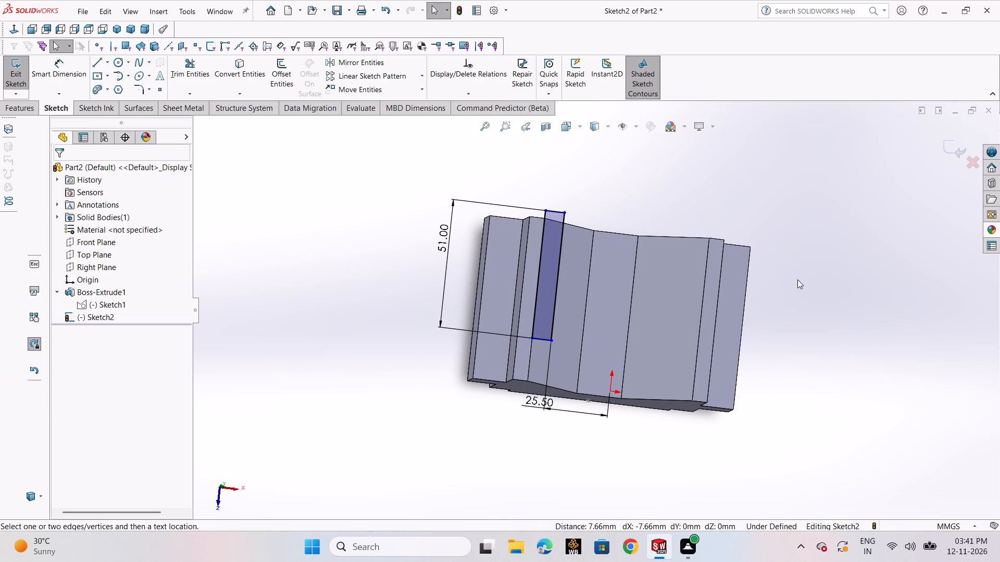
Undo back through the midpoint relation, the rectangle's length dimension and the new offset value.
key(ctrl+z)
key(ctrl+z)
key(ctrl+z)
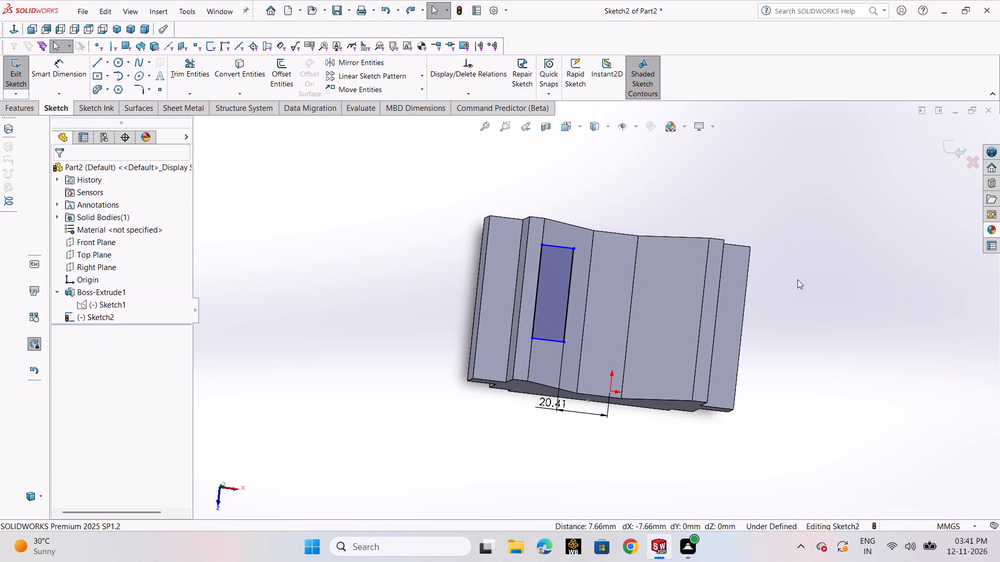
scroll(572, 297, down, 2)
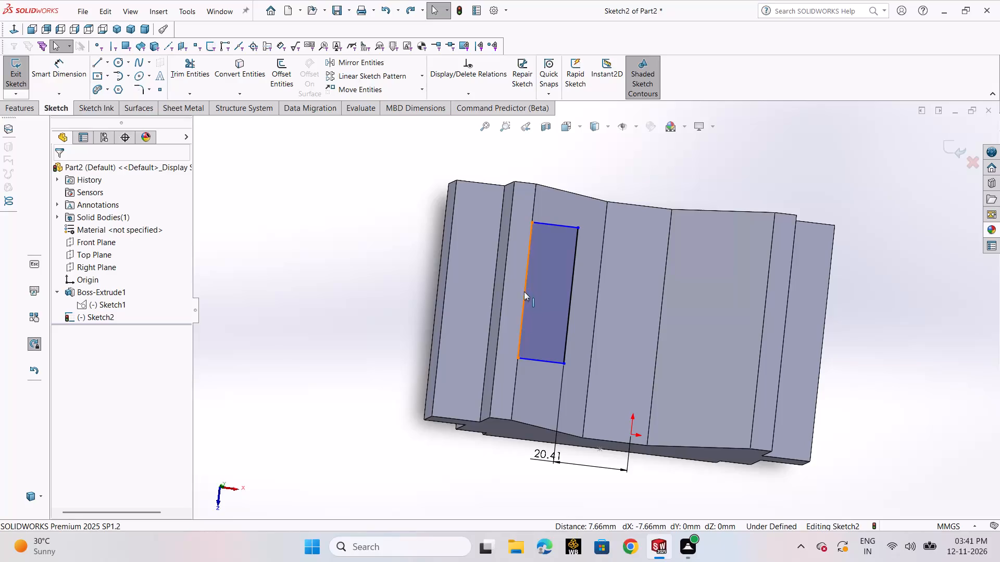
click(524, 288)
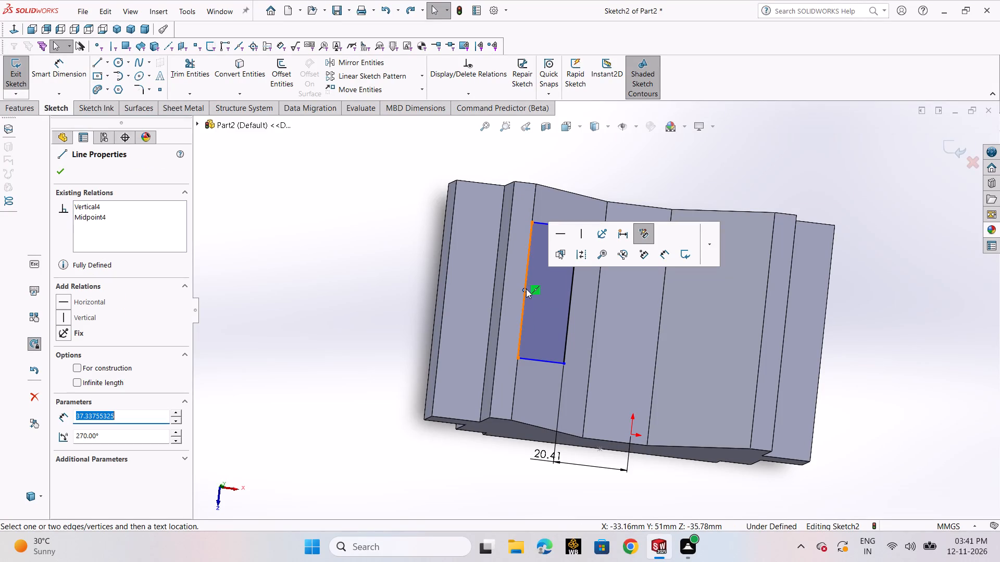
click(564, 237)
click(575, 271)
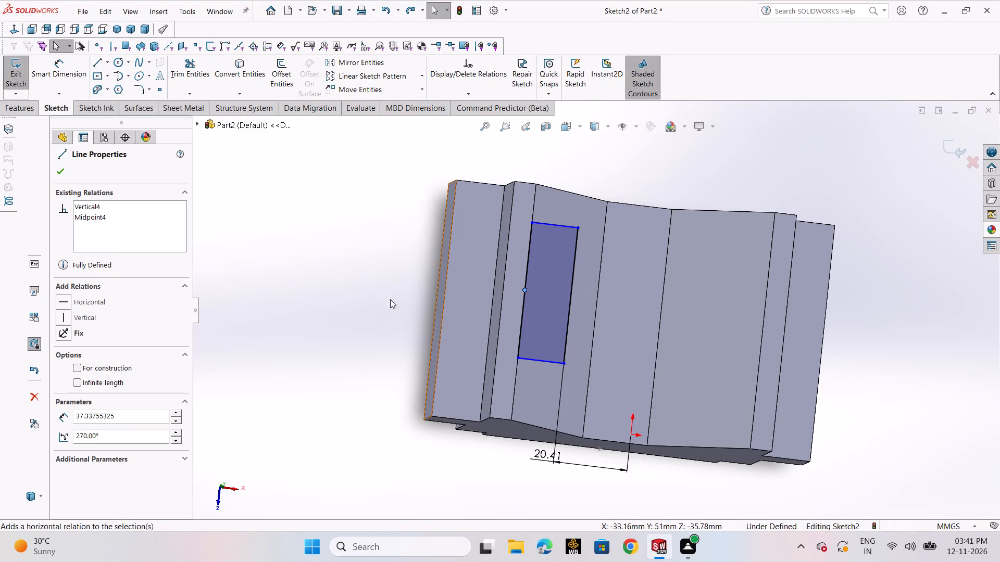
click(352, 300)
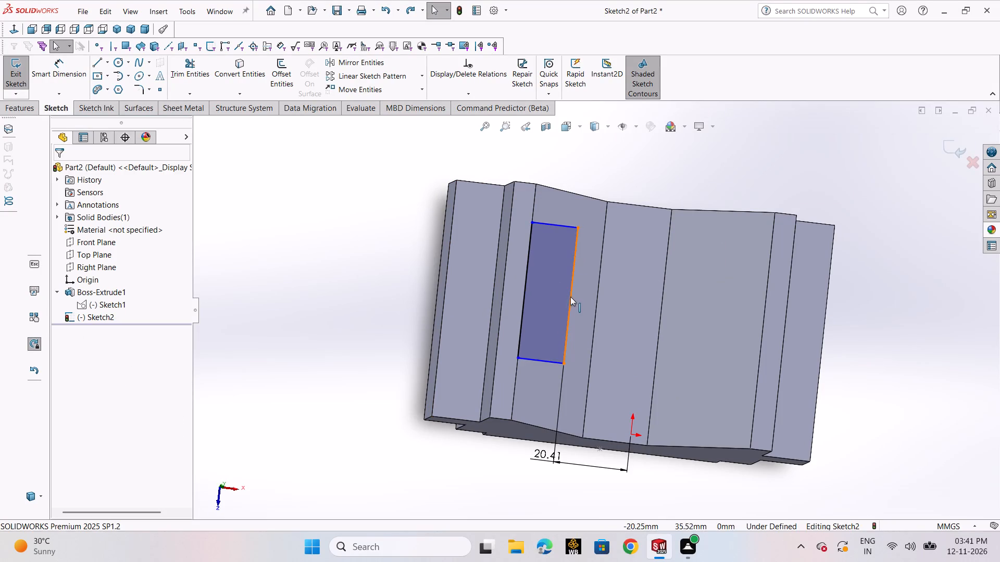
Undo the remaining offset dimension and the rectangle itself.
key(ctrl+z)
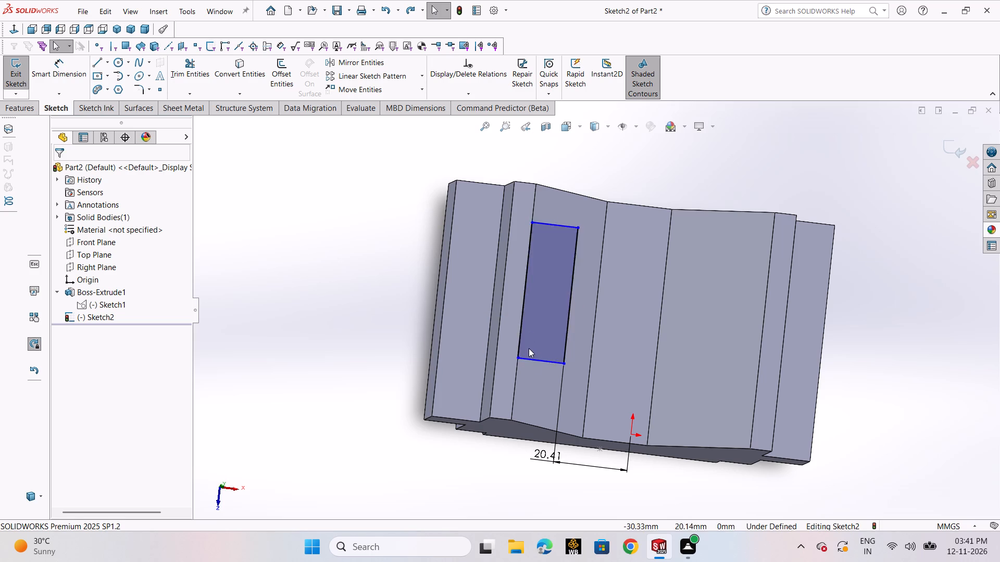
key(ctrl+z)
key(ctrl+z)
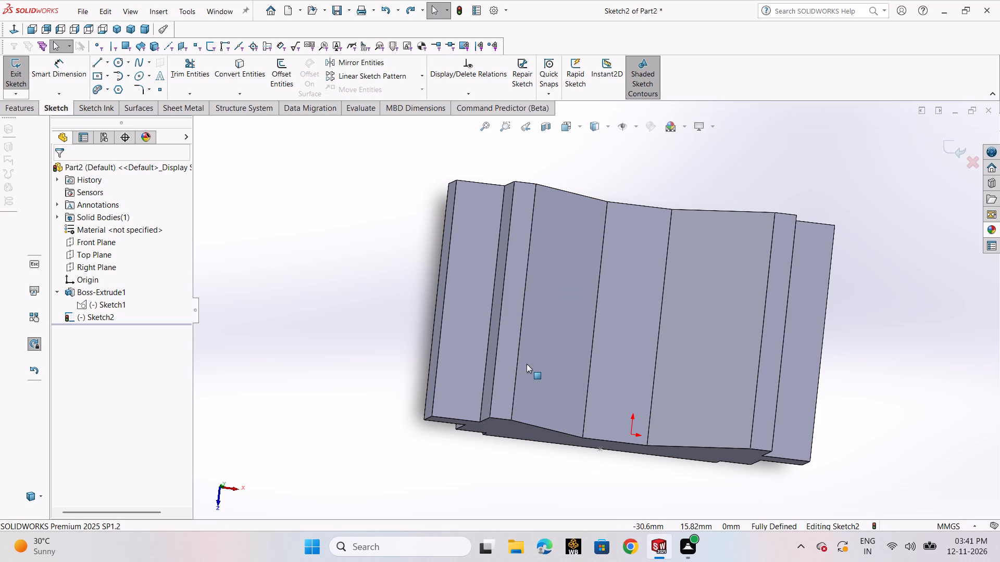
Exit the emptied sketch and start a new sketch on the V-notch's flat floor face.
click(943, 149)
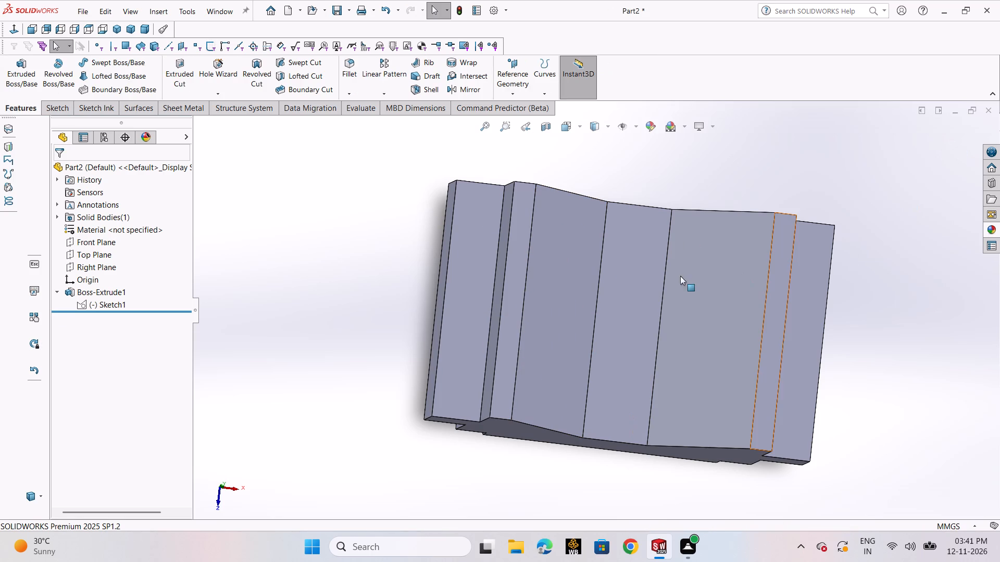
click(644, 280)
click(703, 246)
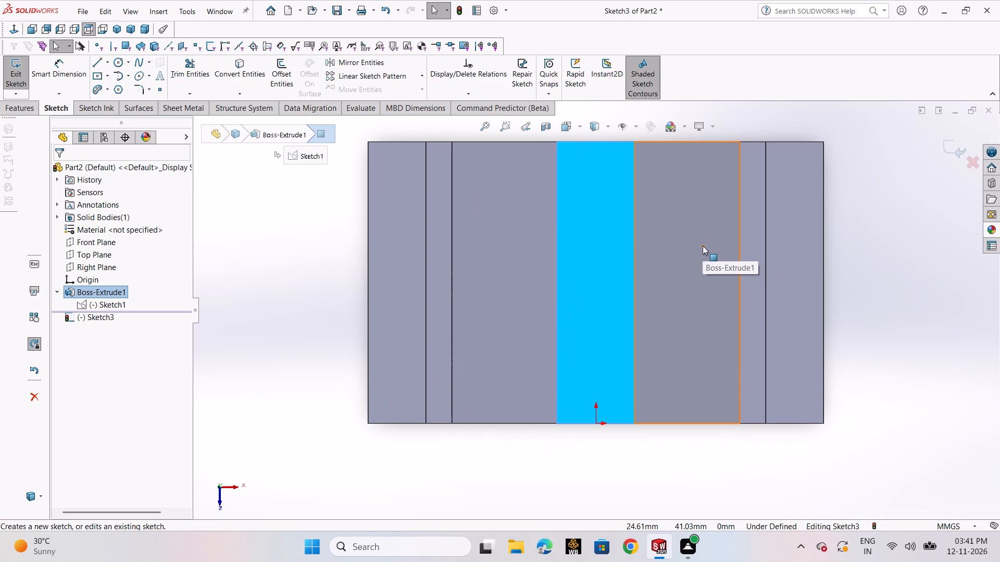
click(267, 281)
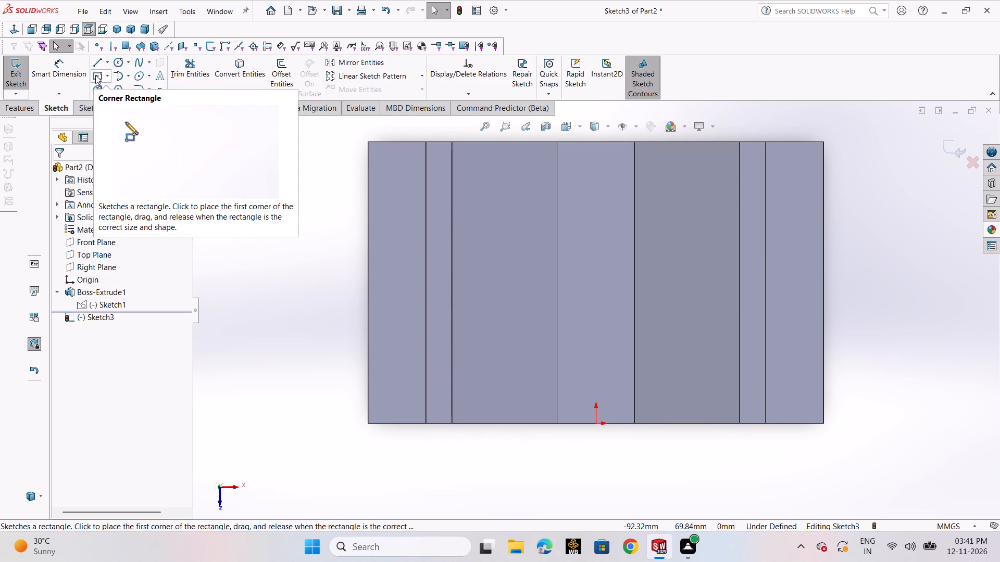
Draw a horizontal construction centerline about 138 mm long across the whole part, roughly midway along its extruded depth.
click(106, 62)
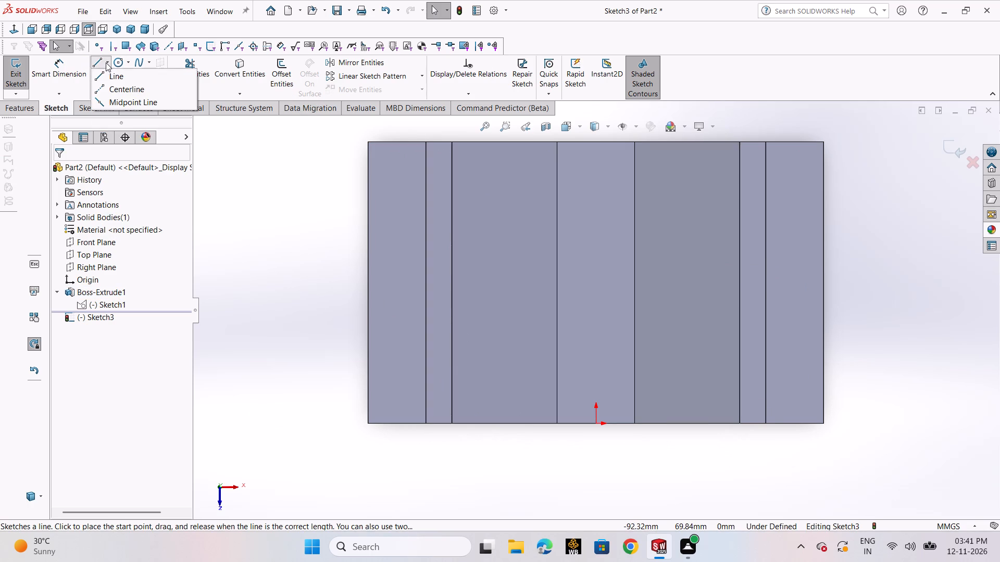
click(117, 86)
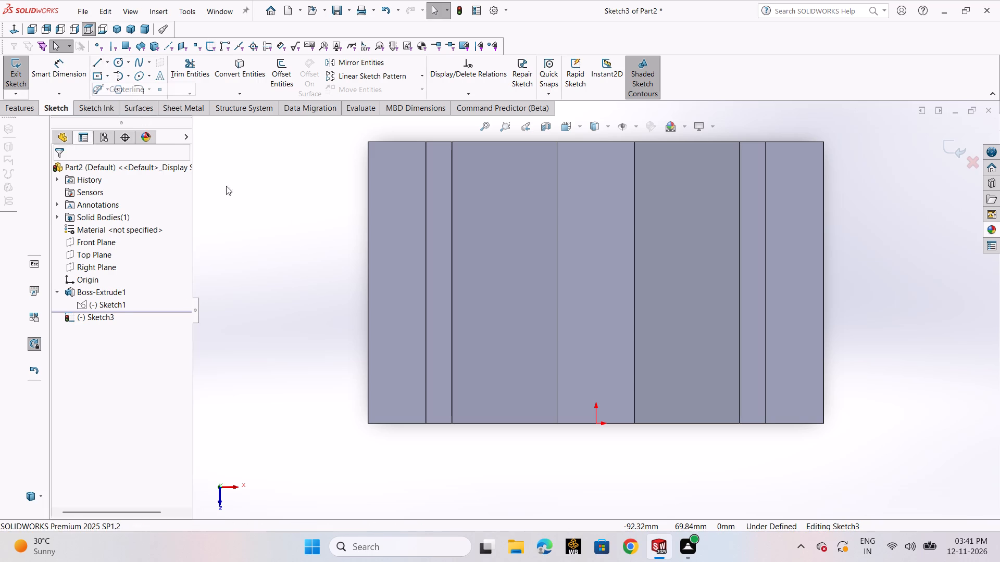
click(299, 291)
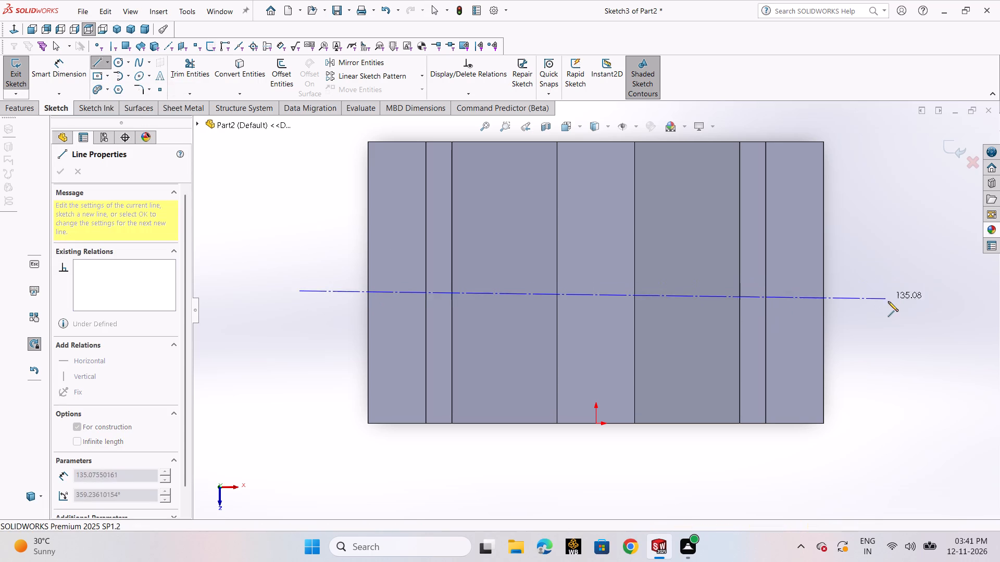
click(900, 293)
right_click(900, 293)
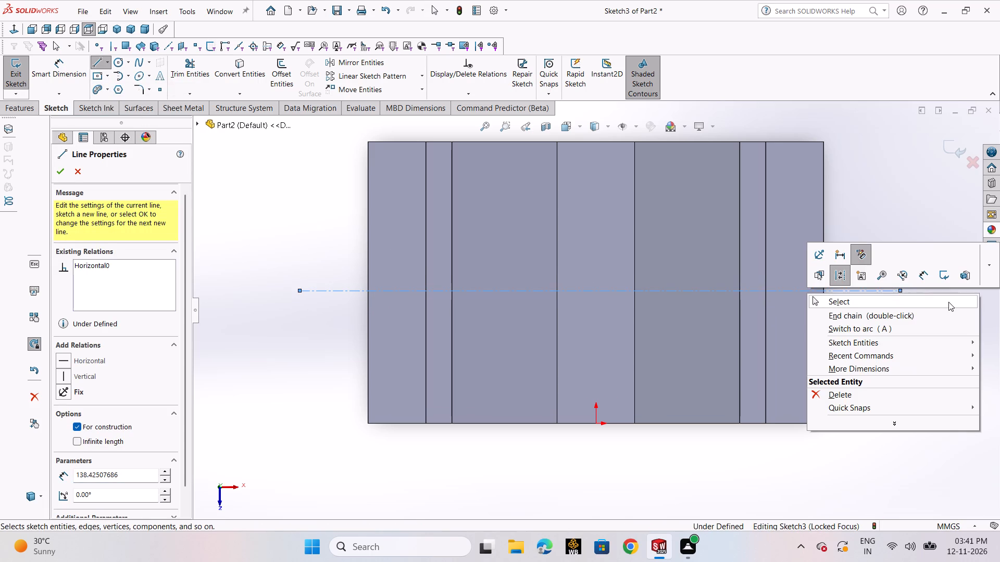
click(948, 302)
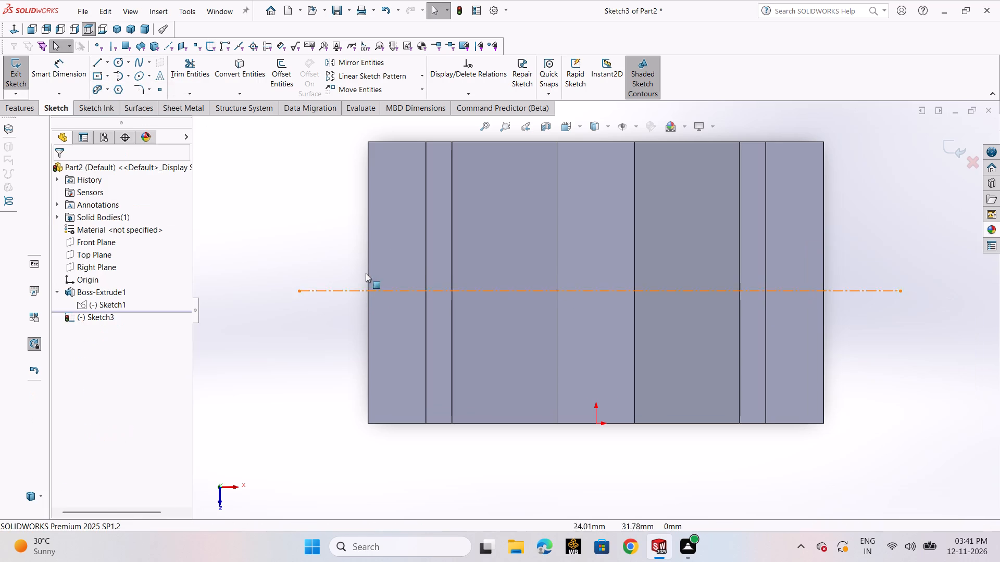
Dimension the centerline 32.5 mm (65/2) from the part edge that passes through the origin.
click(55, 75)
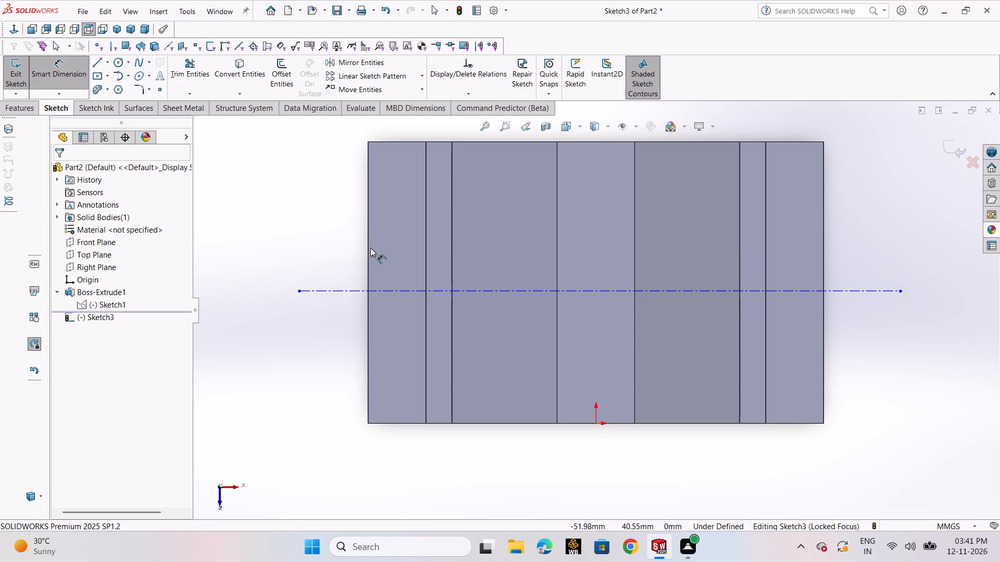
click(368, 246)
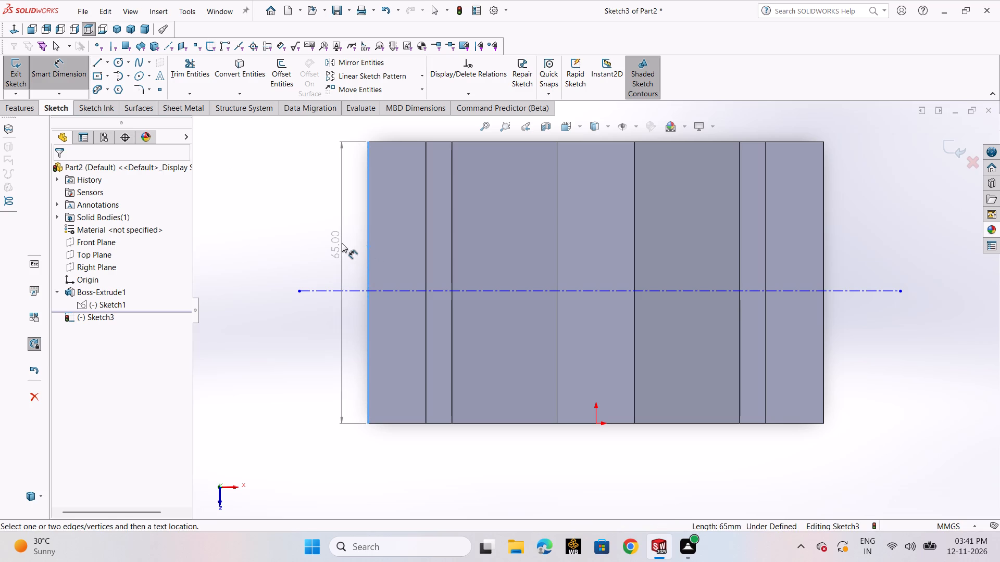
key(Escape)
click(342, 292)
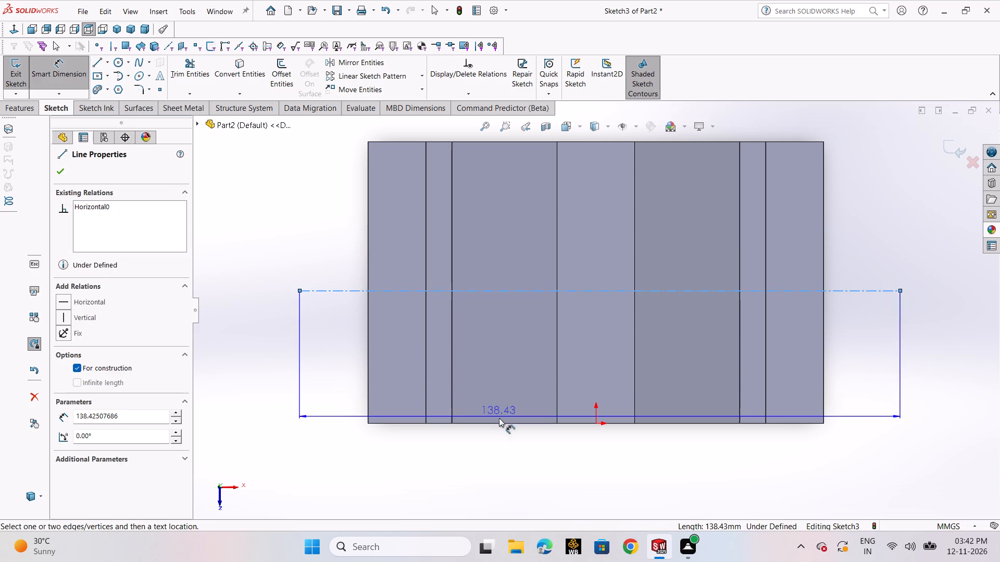
click(500, 425)
click(277, 388)
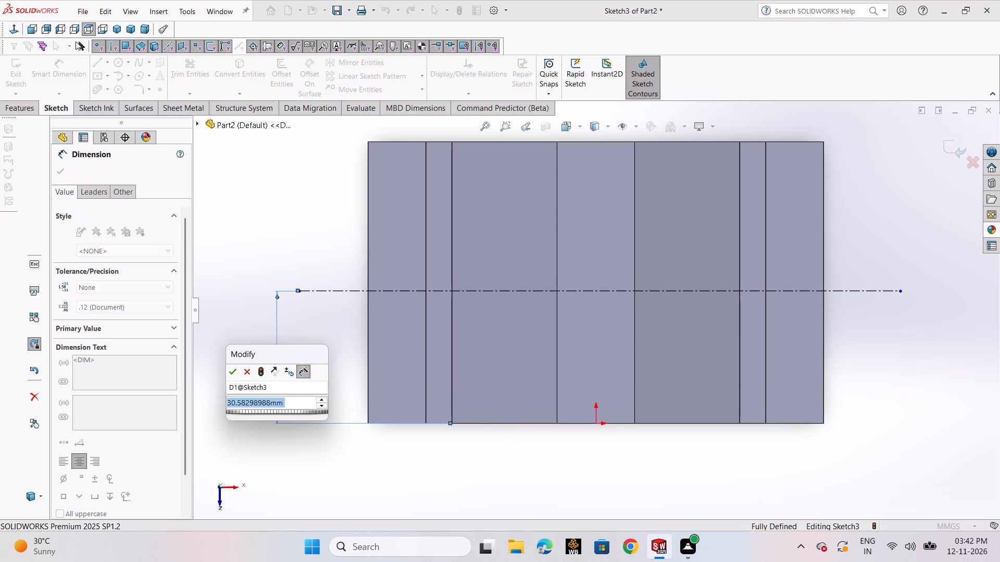
text(65/2)
key(Return)
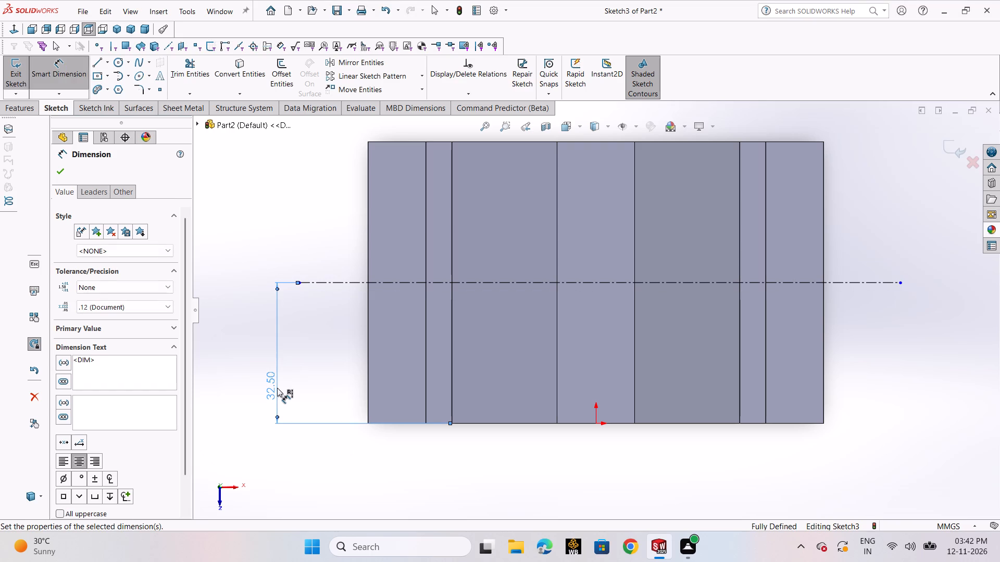
click(64, 171)
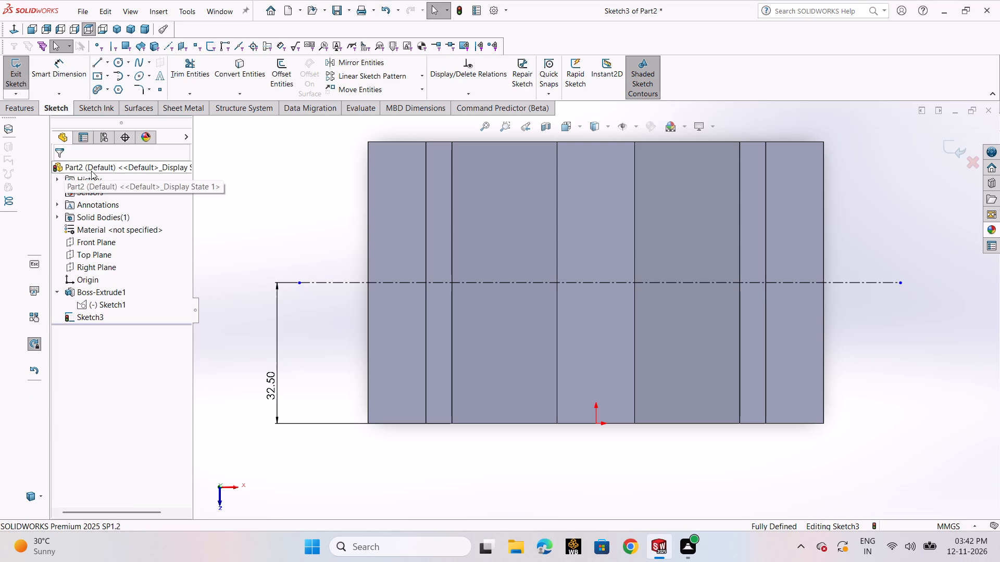
Sketch a corner rectangle about 10 by 36 mm crossing the centerline, starting on the V-notch's outer edge on the negative X side.
click(106, 75)
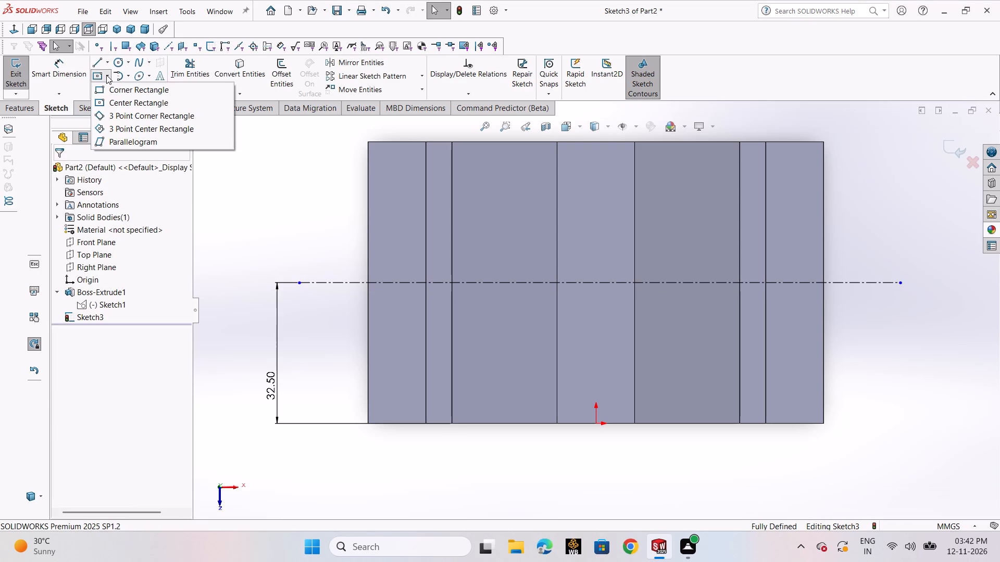
click(111, 86)
click(452, 209)
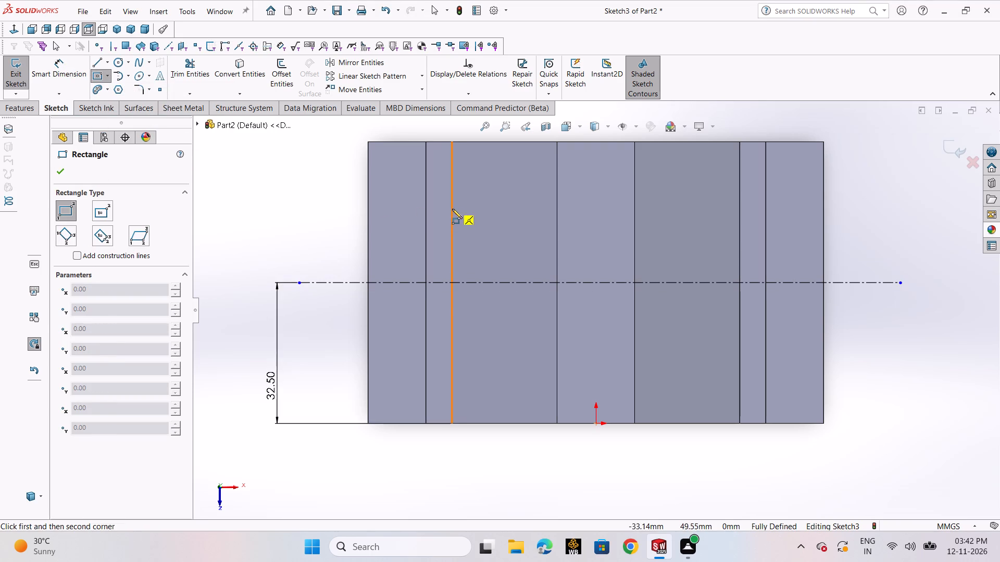
click(496, 365)
right_click(491, 362)
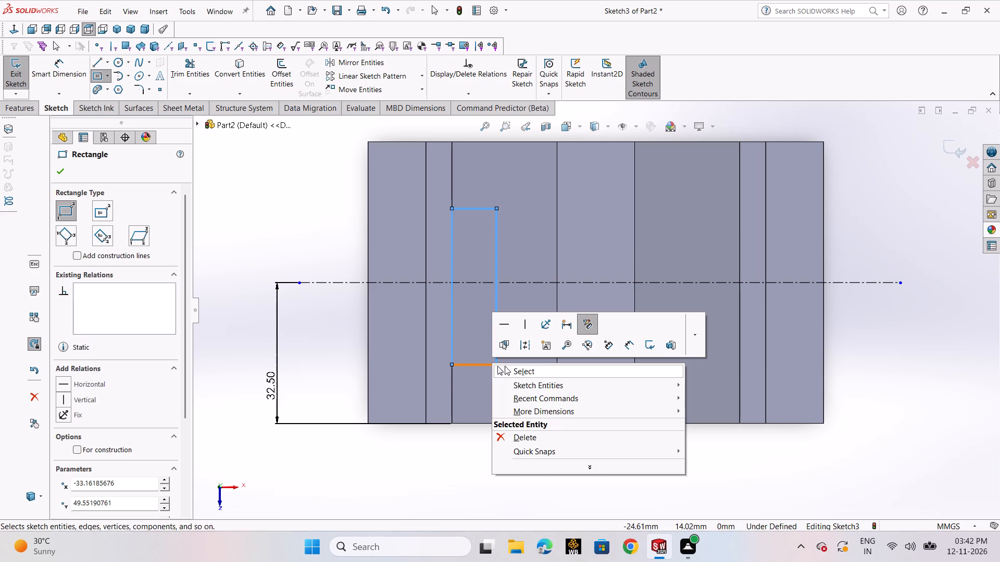
click(510, 373)
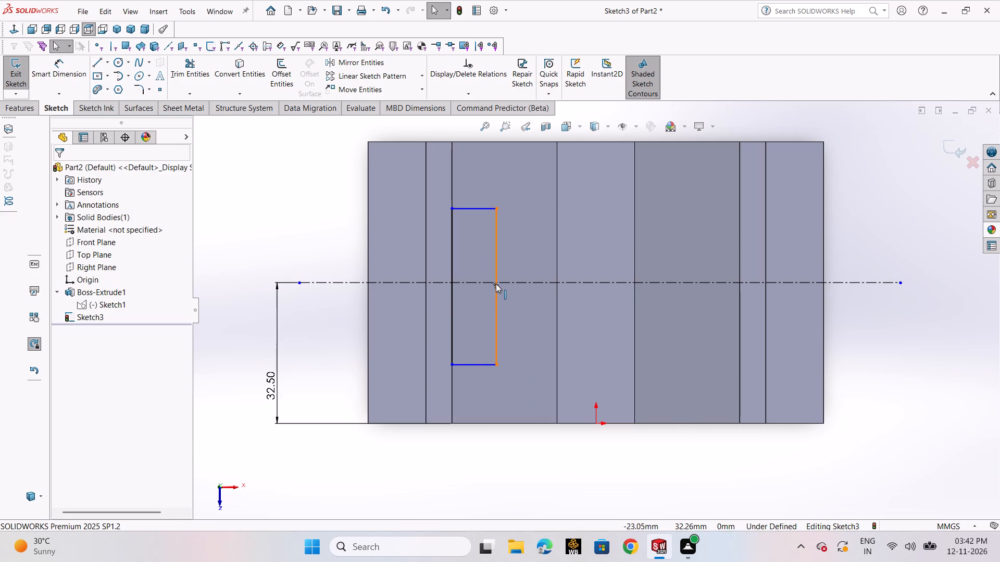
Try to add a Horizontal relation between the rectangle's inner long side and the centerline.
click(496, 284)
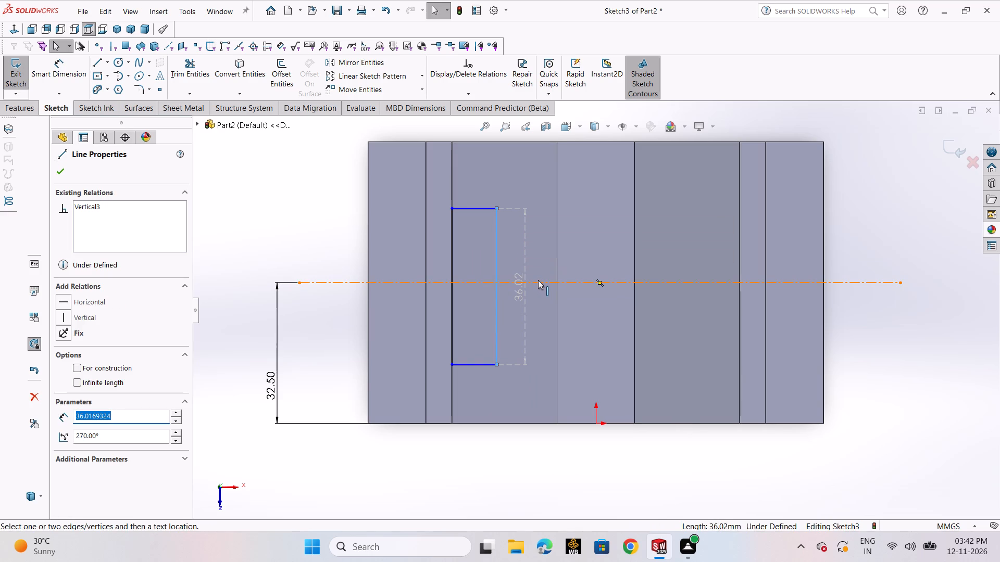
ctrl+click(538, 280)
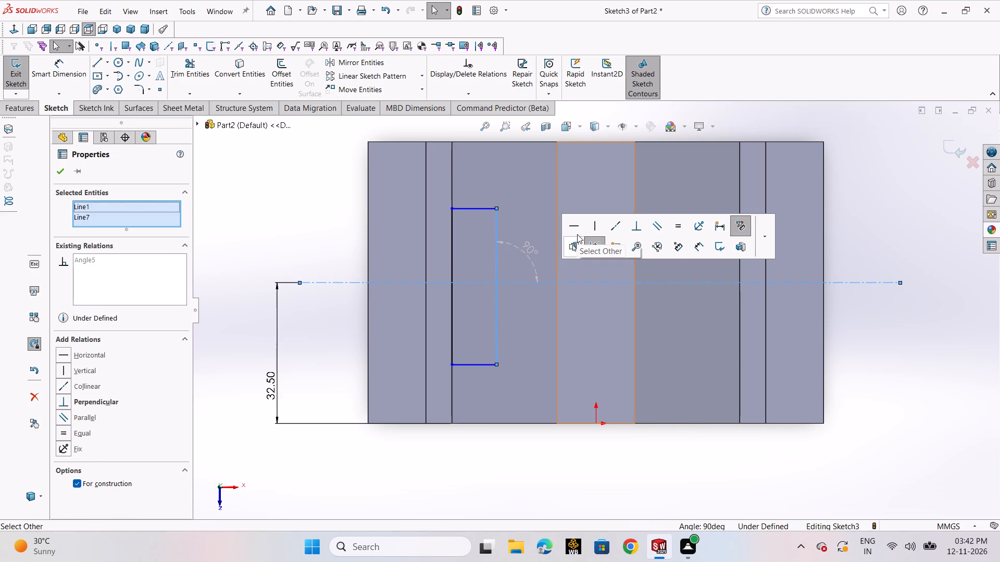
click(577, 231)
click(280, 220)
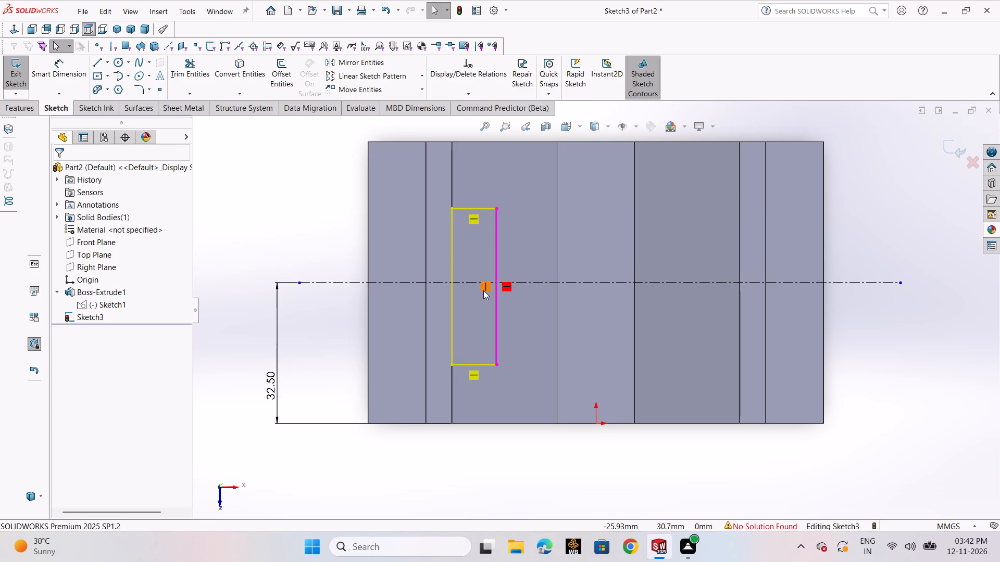
Delete the Vertical and Horizontal relations from the rectangle's inner long side.
click(483, 290)
key(Delete)
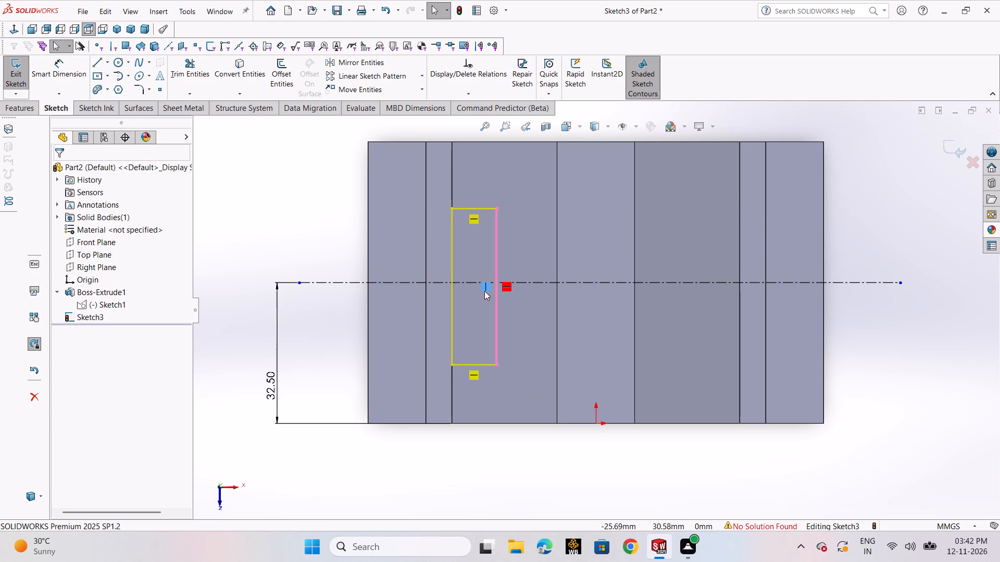
click(559, 276)
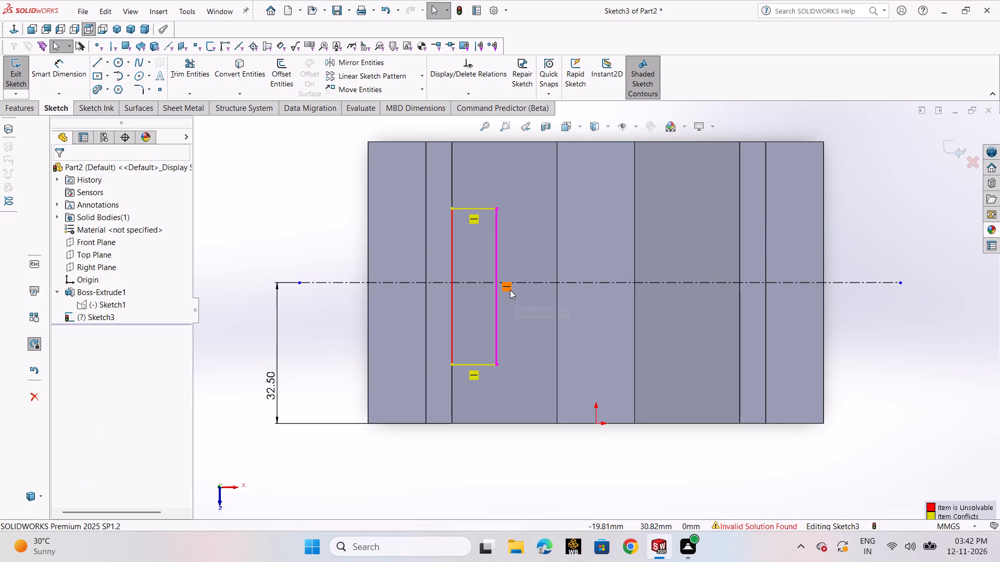
click(510, 290)
key(Delete)
click(256, 226)
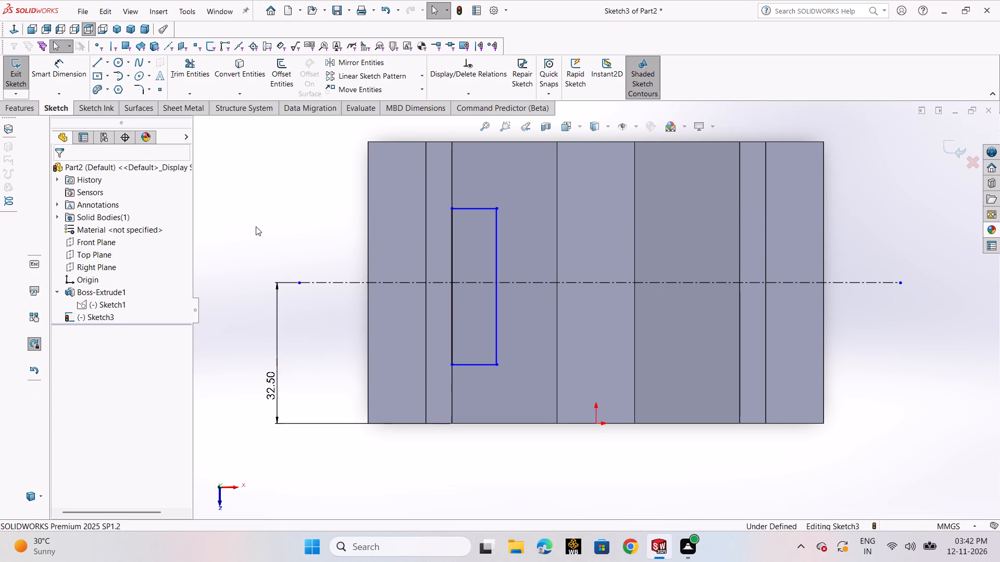
Dimension the rectangle's short side farther from the origin 25.5 mm (51/2) from the centerline.
click(41, 76)
click(485, 212)
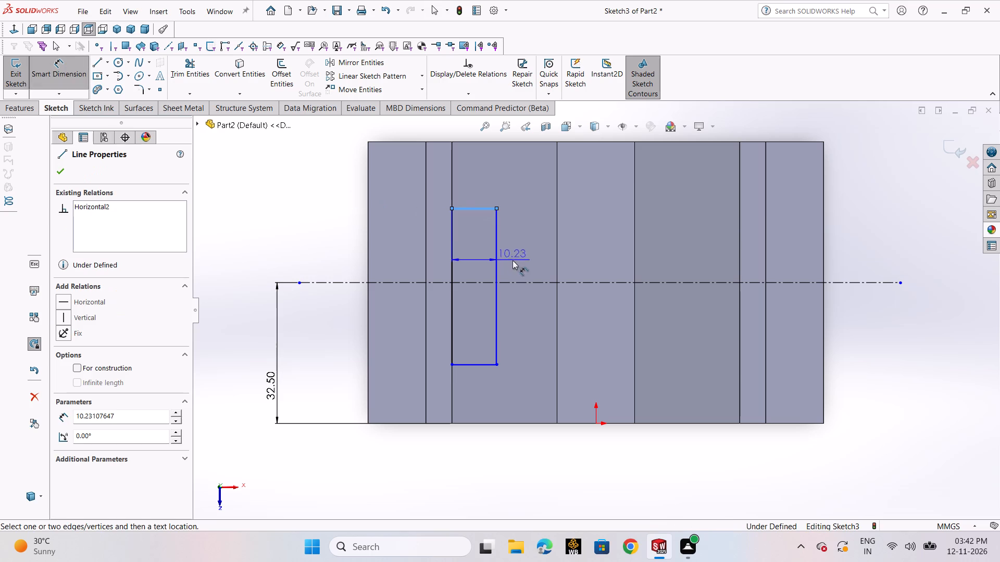
click(524, 280)
click(247, 235)
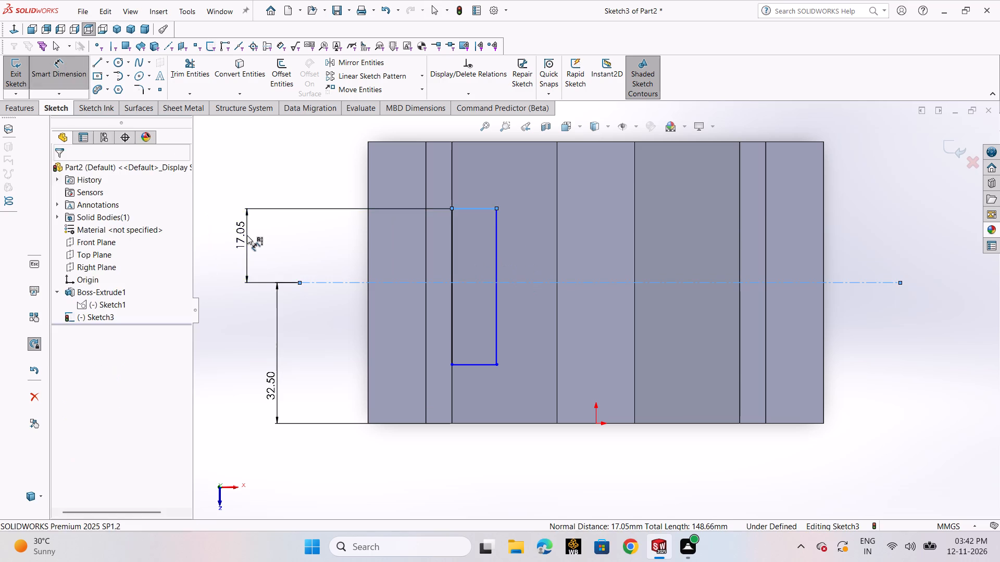
text(51)
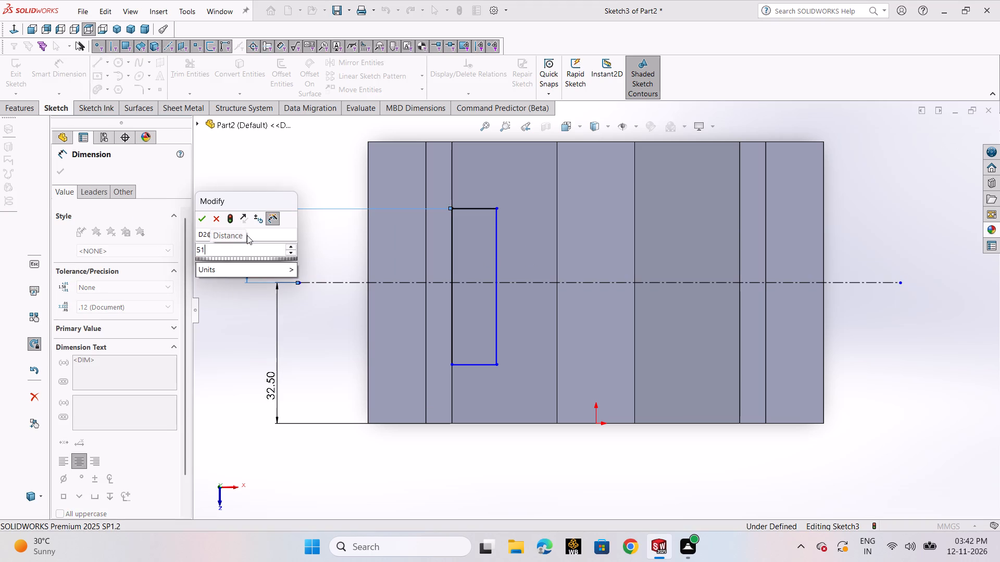
text(/2)
key(Return)
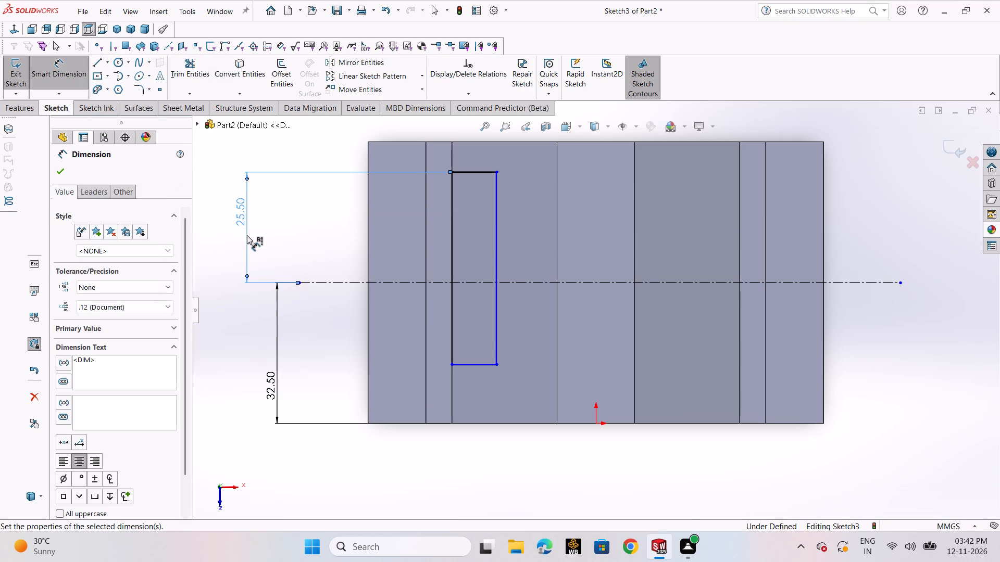
Dimension the rectangle's short side nearer the origin 25.5 mm (51/2) from the centerline.
click(486, 365)
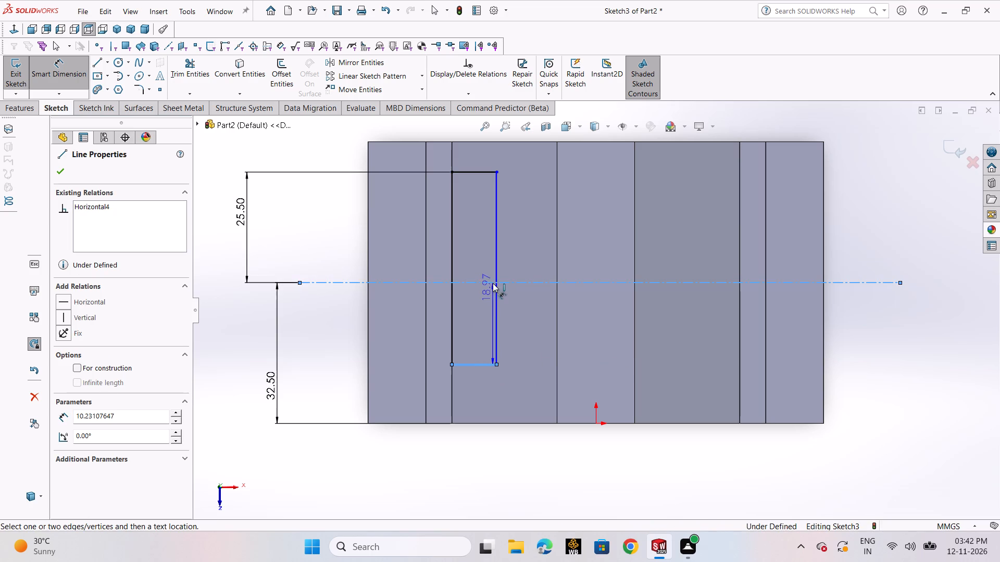
click(482, 280)
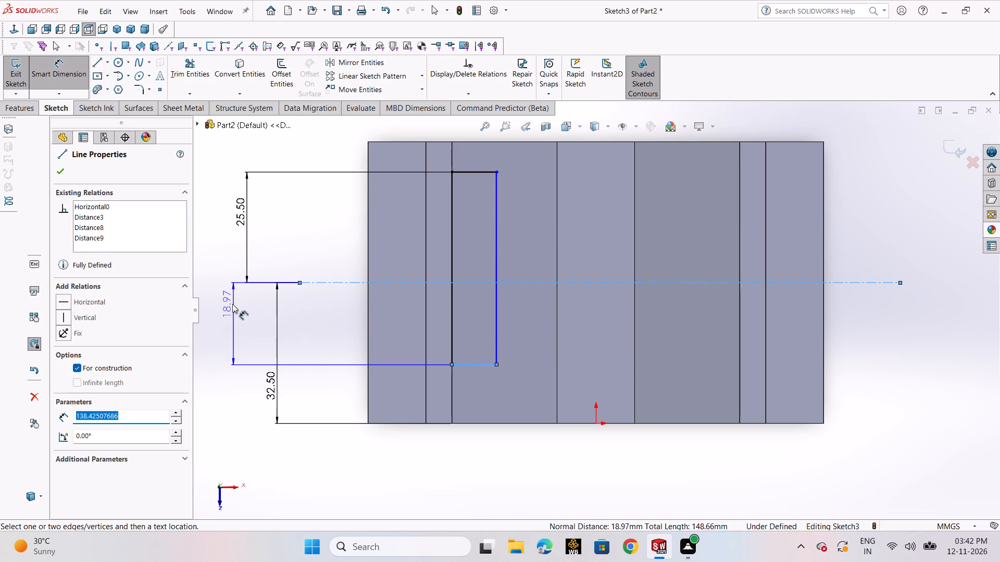
click(232, 300)
text(51/2)
key(Return)
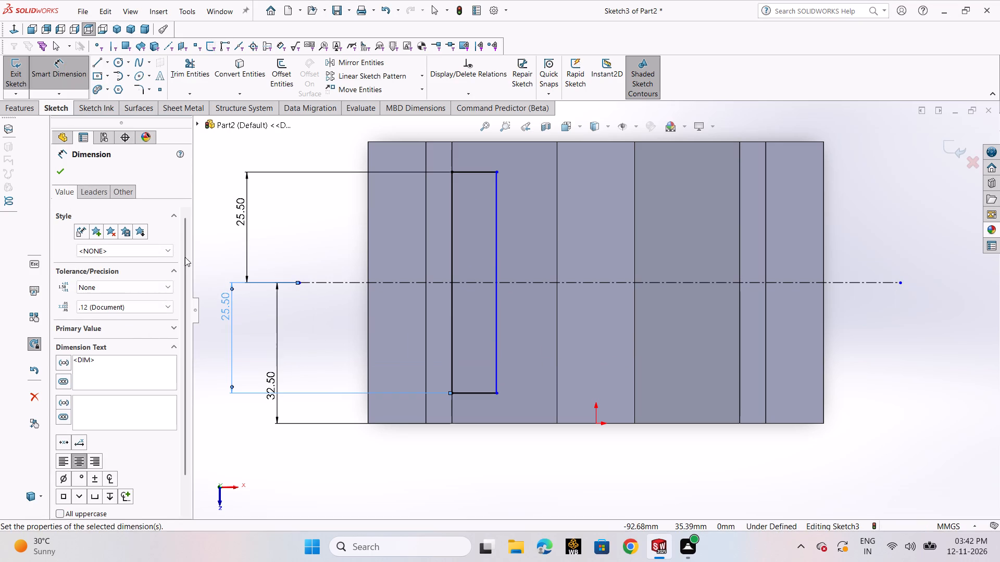
click(66, 172)
Dimension the rectangle's inner long side 51 mm from the origin.
click(63, 79)
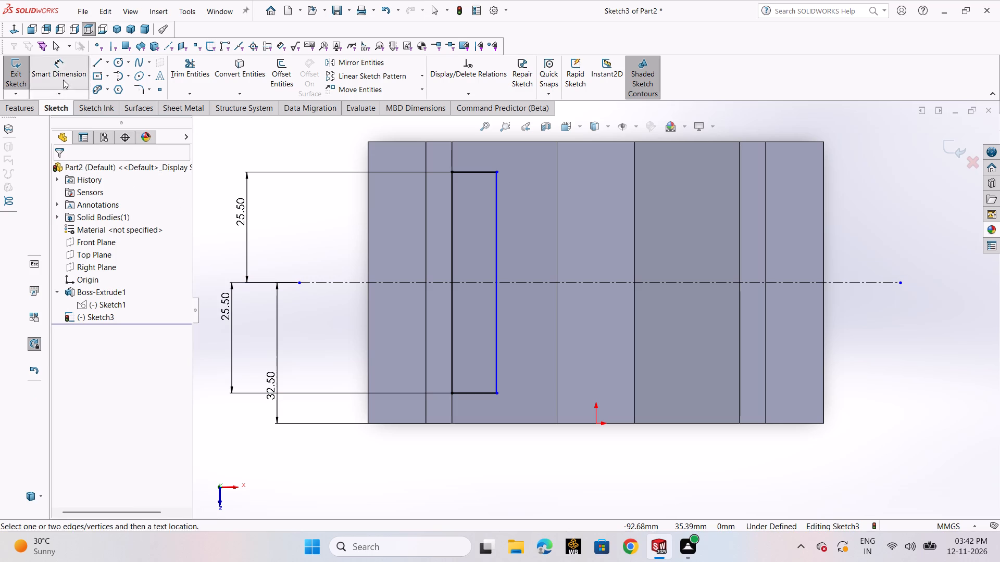
click(495, 348)
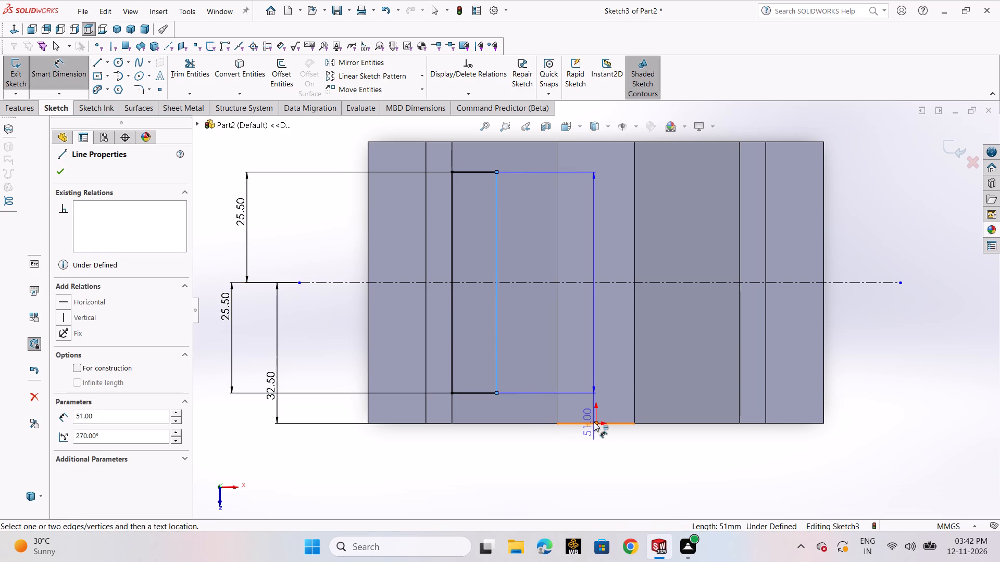
click(596, 423)
click(544, 481)
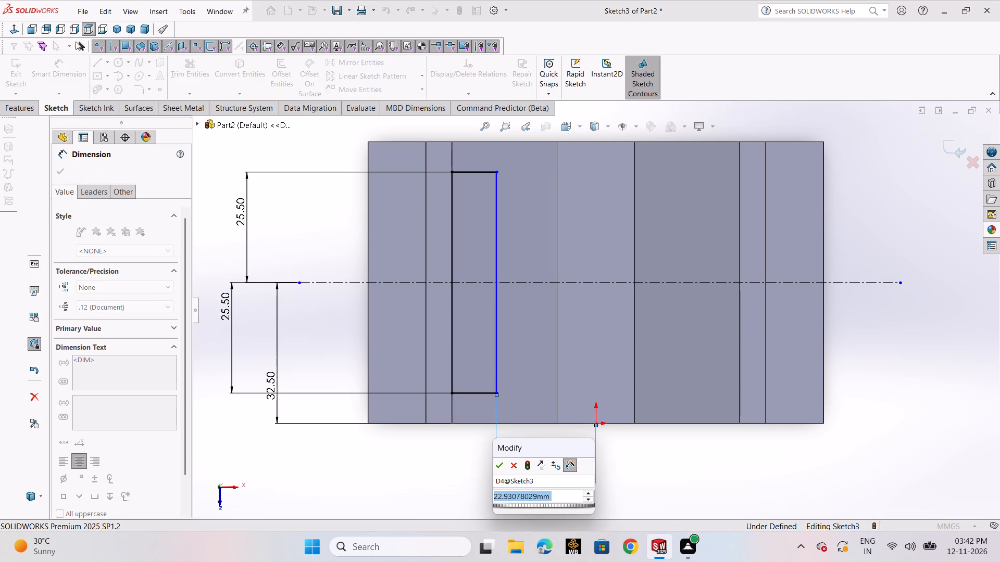
text(51)
key(Return)
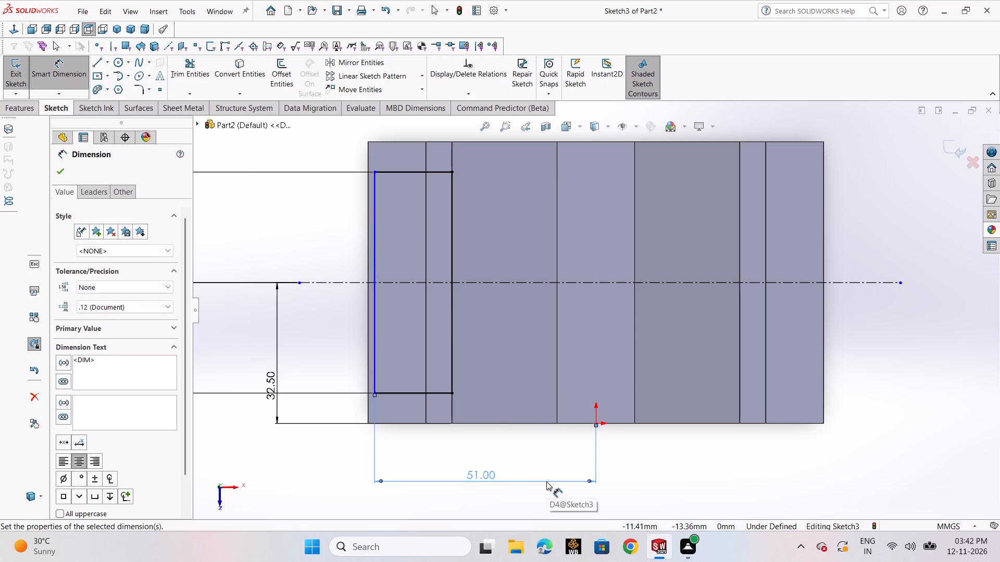
Set the distance between the rectangle's inner long side and the origin to 25.5 mm (51/2).
double_click(478, 475)
text(51/2)
key(Return)
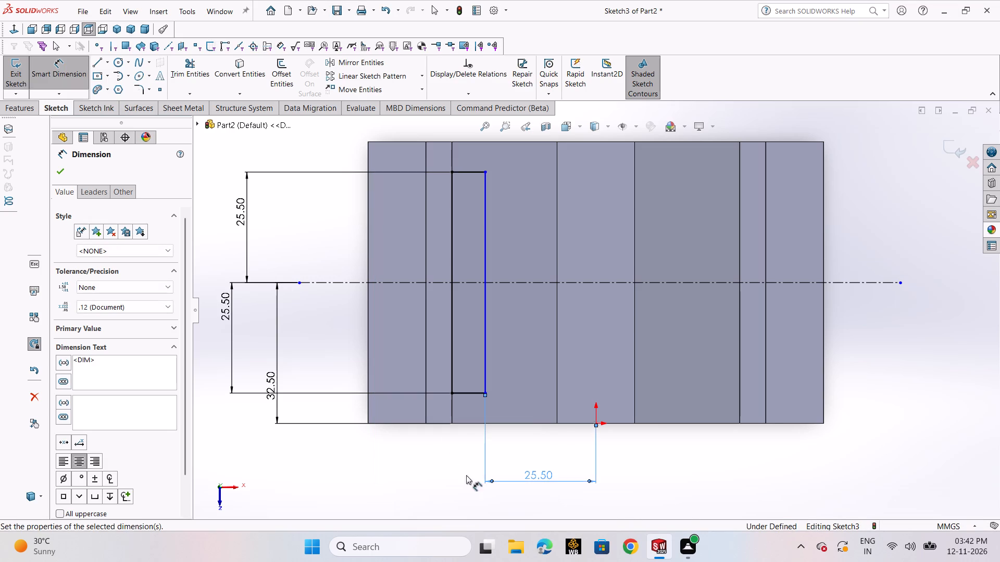
click(62, 170)
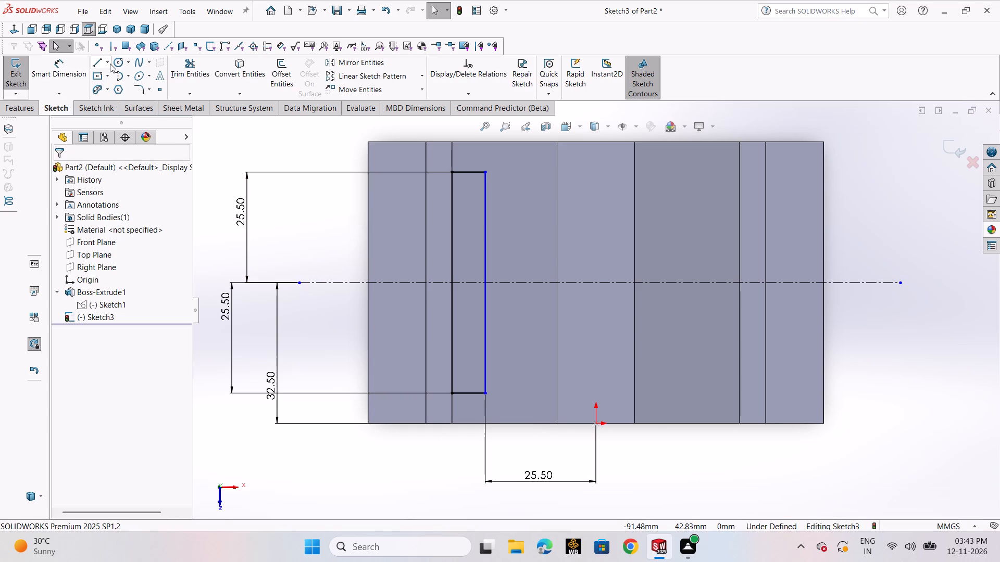
Sketch a vertical centerline about 48 mm long from the origin, crossing the horizontal centerline.
click(109, 63)
click(117, 91)
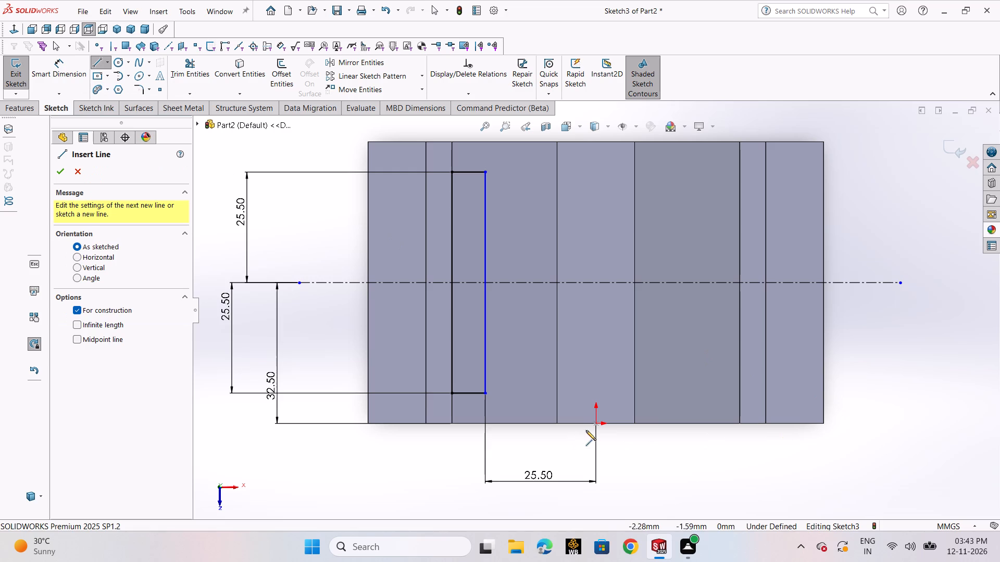
click(595, 422)
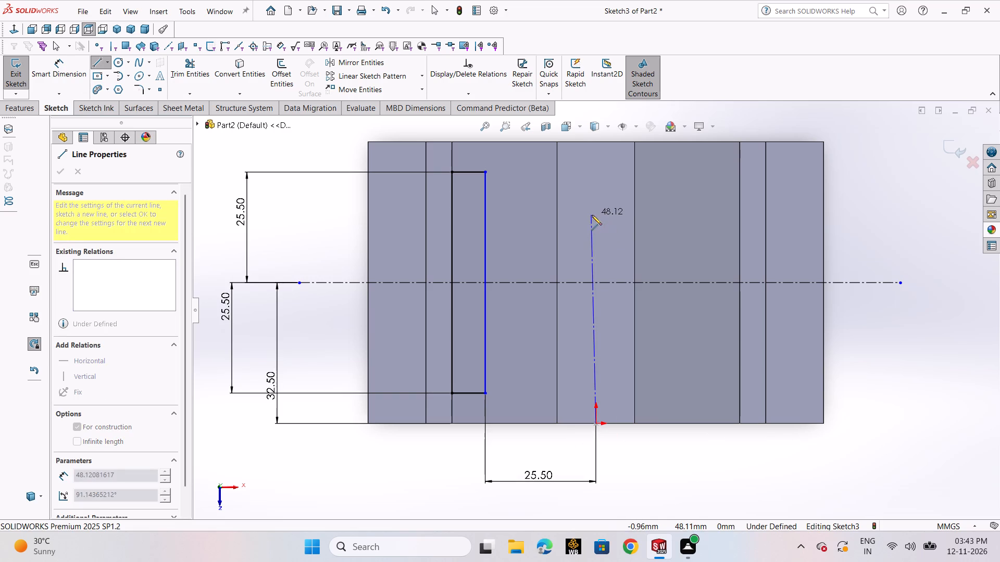
click(595, 215)
right_click(595, 215)
click(612, 223)
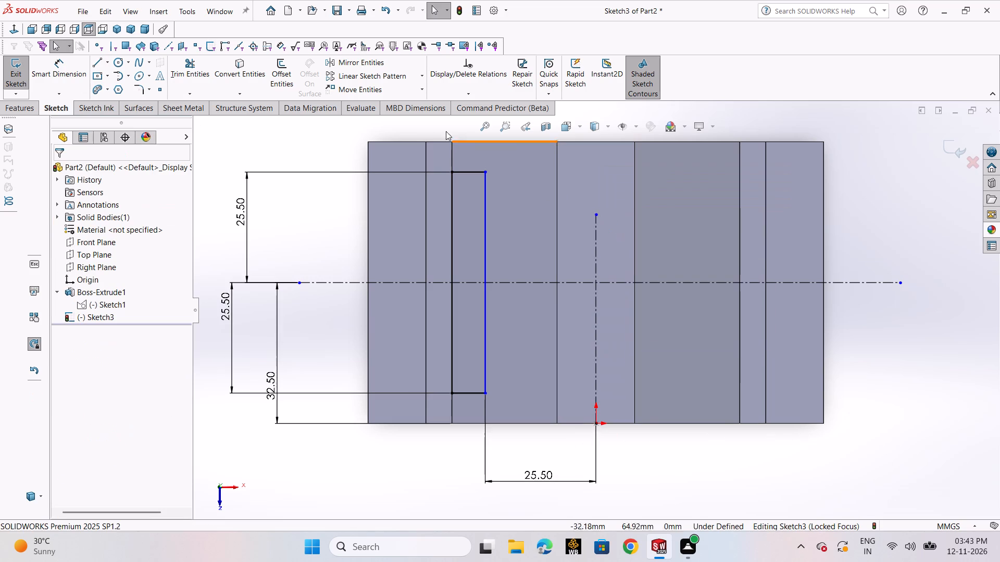
Mirror the four lines of the narrow rectangle about the vertical centerline and exit the sketch.
click(376, 68)
drag(529, 235, 529, 234)
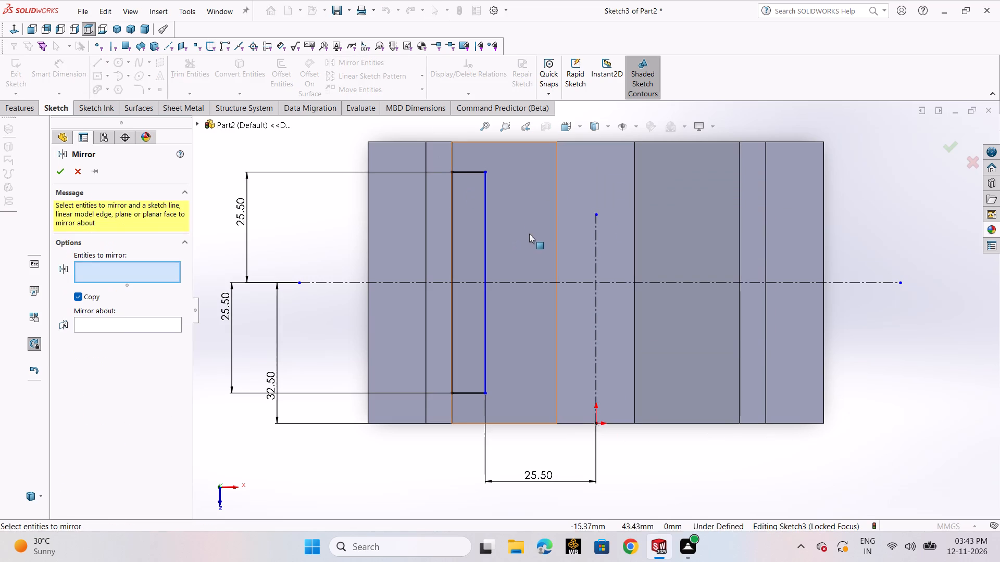
drag(529, 234, 429, 168)
drag(502, 406, 474, 381)
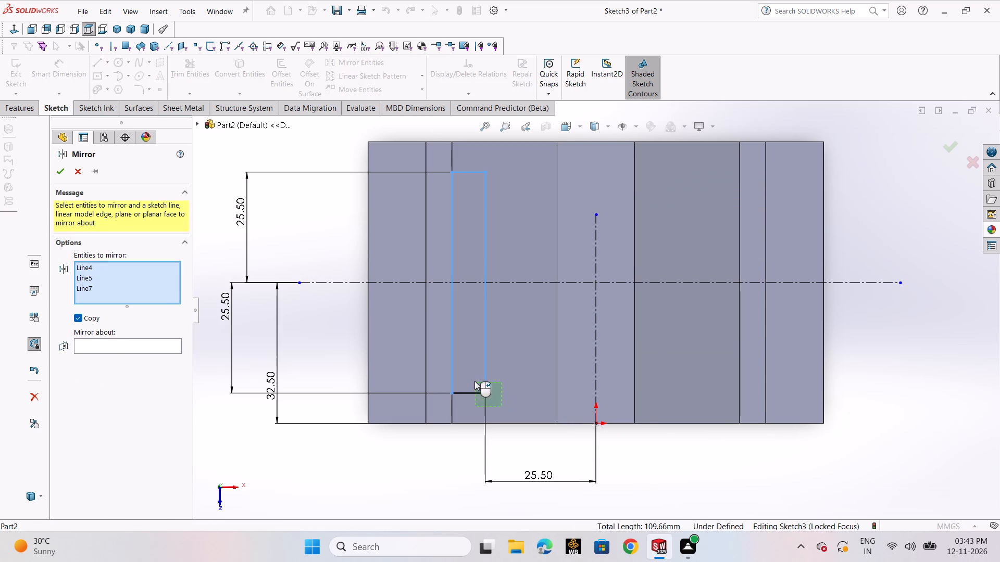
drag(474, 381, 462, 378)
click(119, 355)
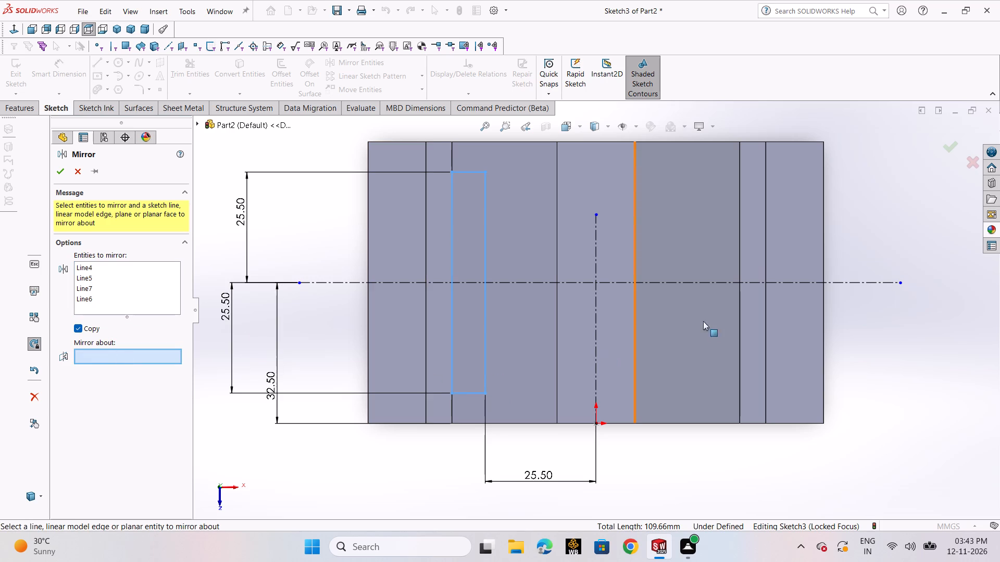
click(594, 245)
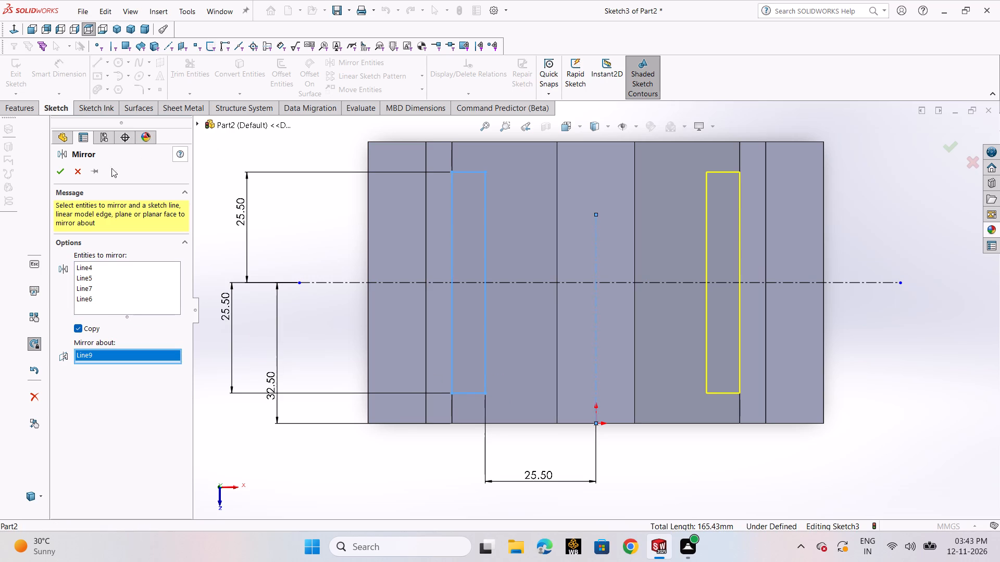
click(61, 173)
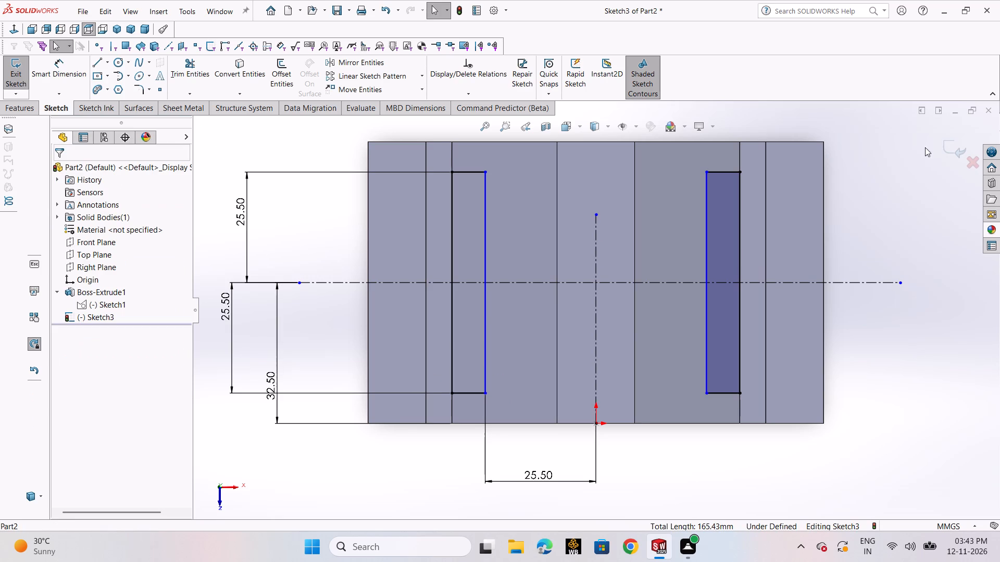
click(947, 149)
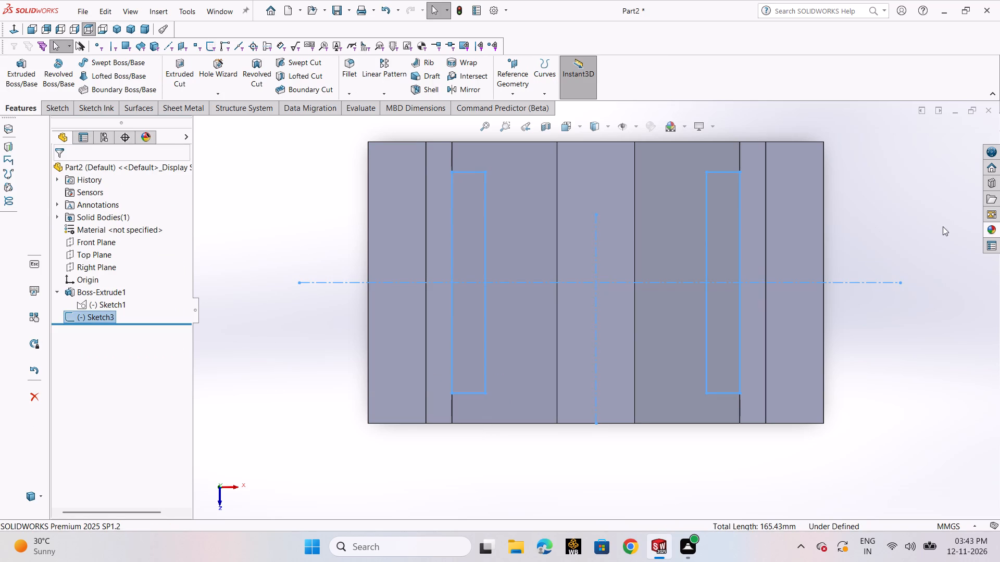
Extrude both narrow rectangles Up To Surface to the top face of the notch's side wall, with Merge result on.
middle_drag(934, 248, 934, 161)
scroll(906, 225, up, 3)
middle_drag(895, 246, 898, 197)
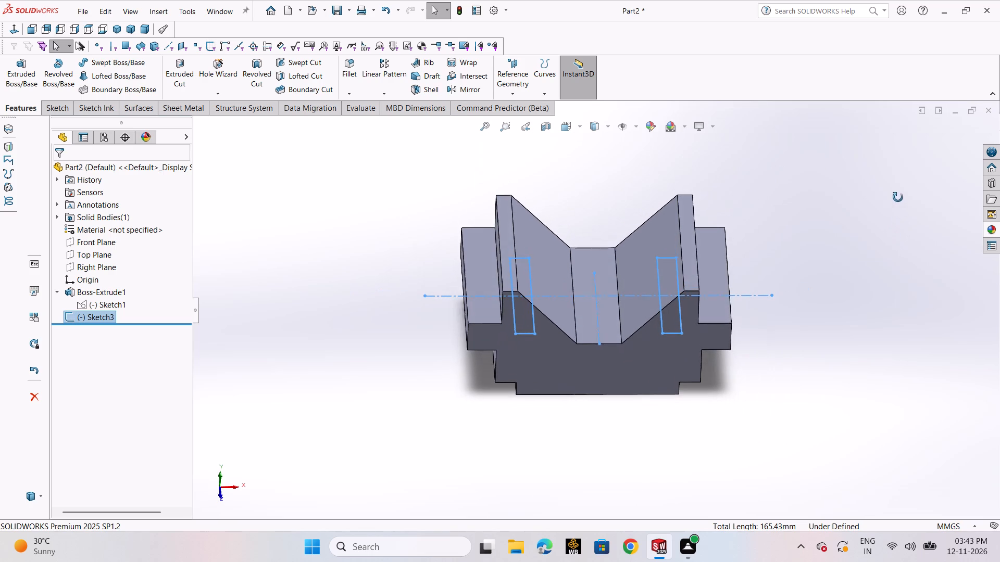
middle_drag(898, 197, 896, 196)
click(21, 78)
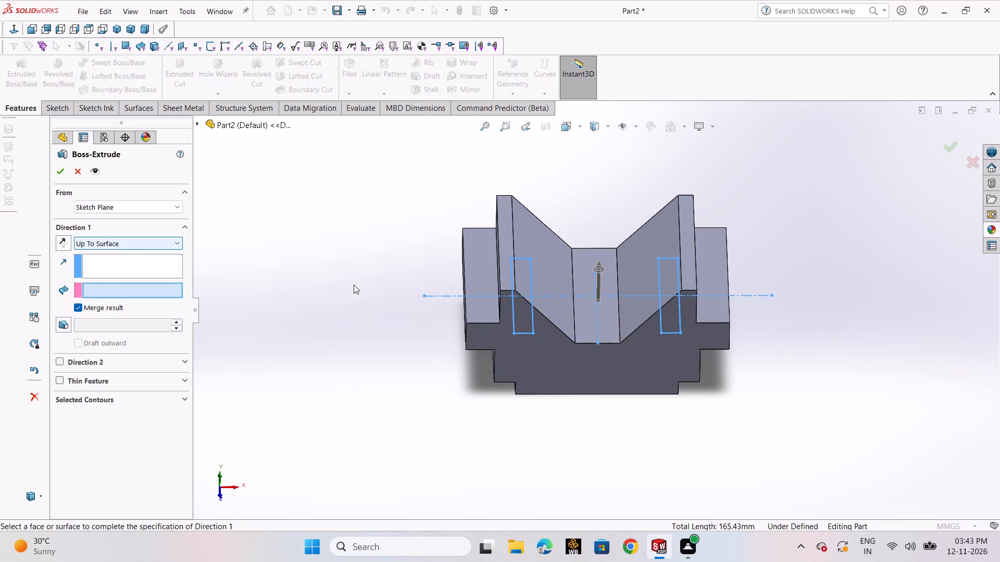
click(505, 255)
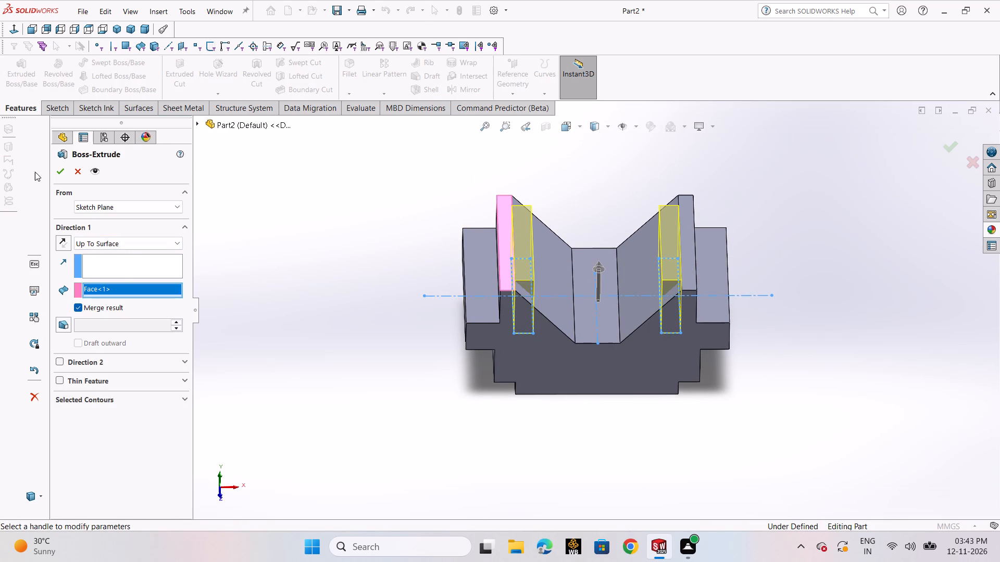
click(61, 170)
click(764, 242)
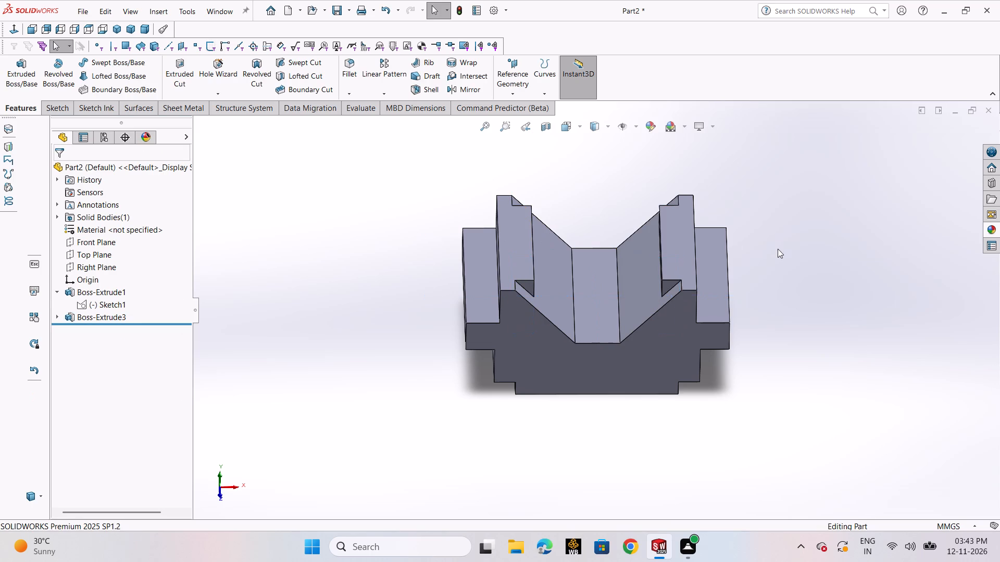
Open a new sketch on the flat floor face of the V-notch.
scroll(793, 274, up, 1)
middle_drag(778, 289, 772, 253)
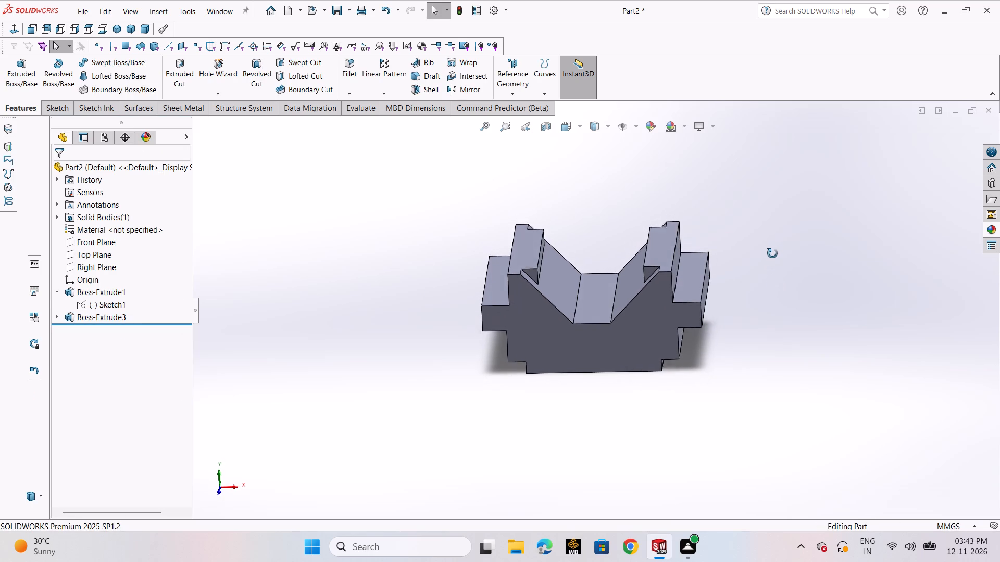
middle_drag(772, 253, 768, 257)
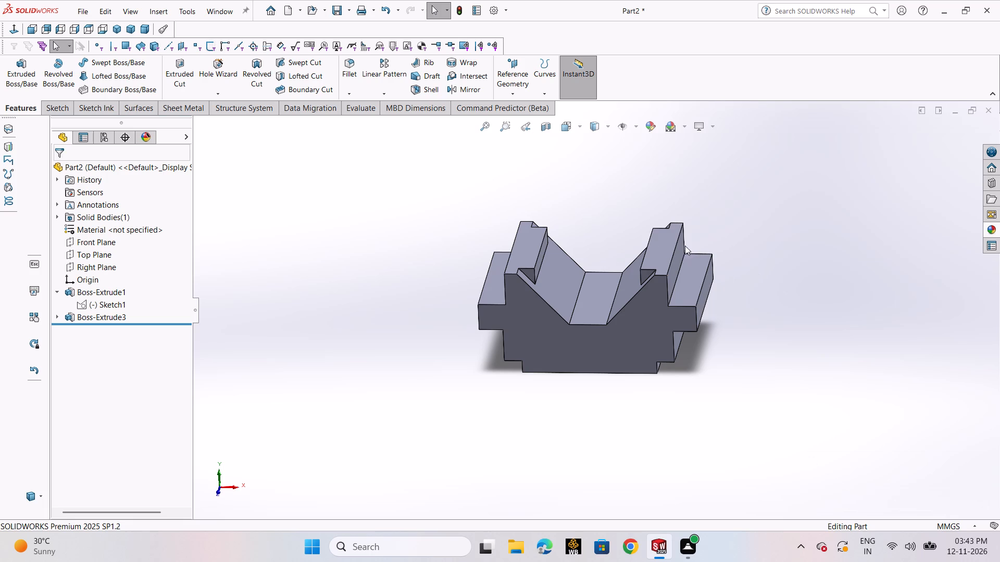
click(595, 294)
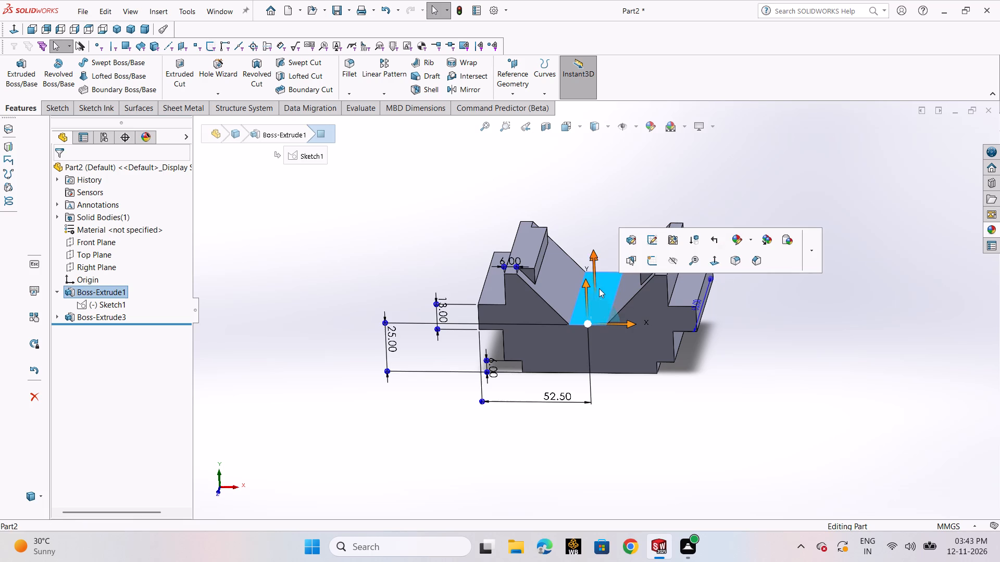
click(649, 264)
click(885, 242)
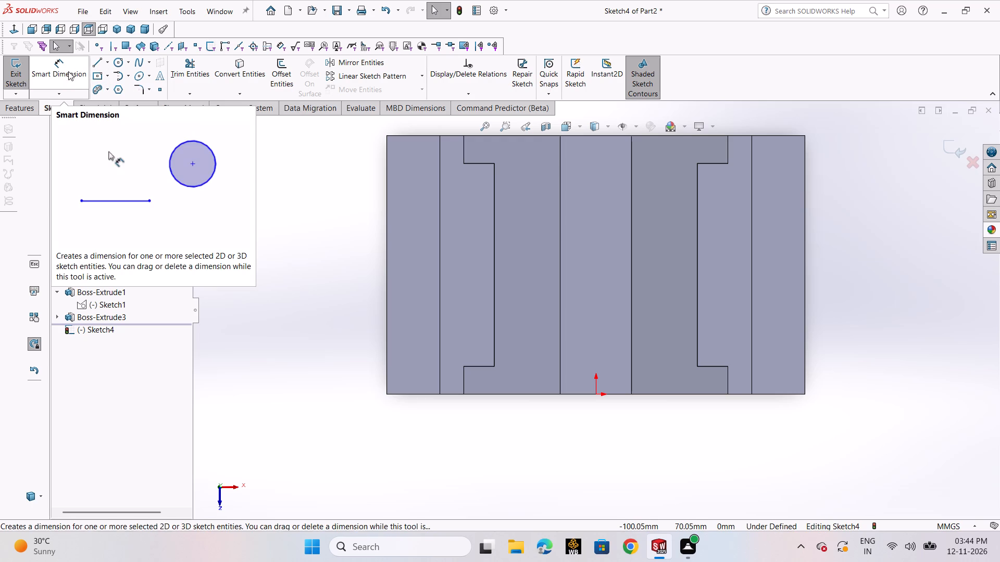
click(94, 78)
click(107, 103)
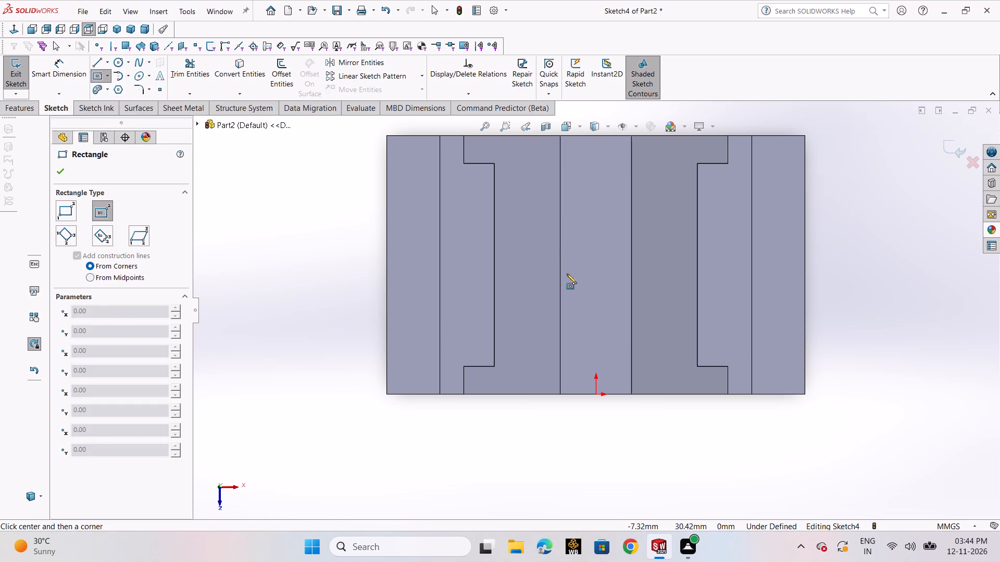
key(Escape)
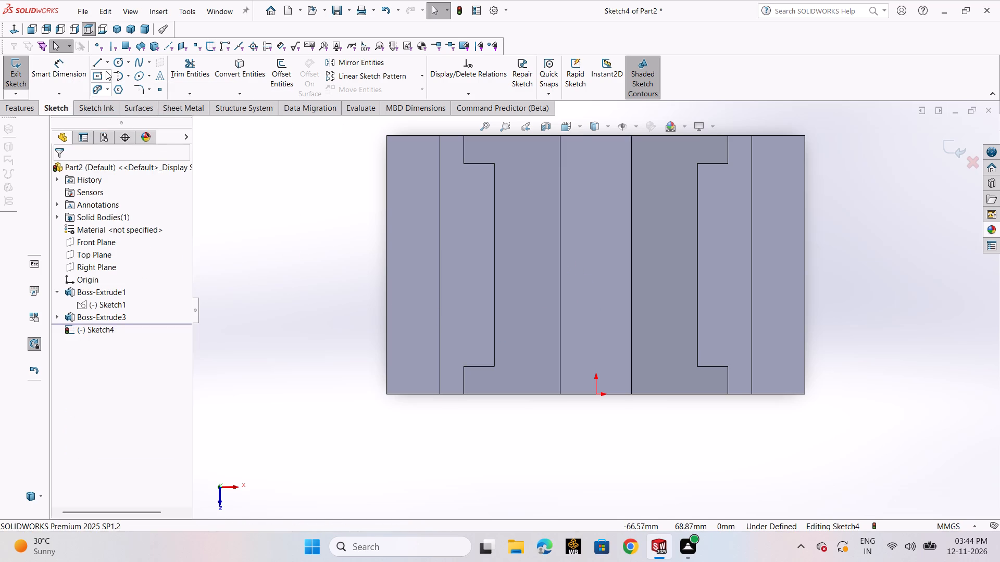
Sketch a 51 x 51 mm corner rectangle between opposite inner corners of the two raised blocks and exit the sketch.
click(110, 78)
click(115, 93)
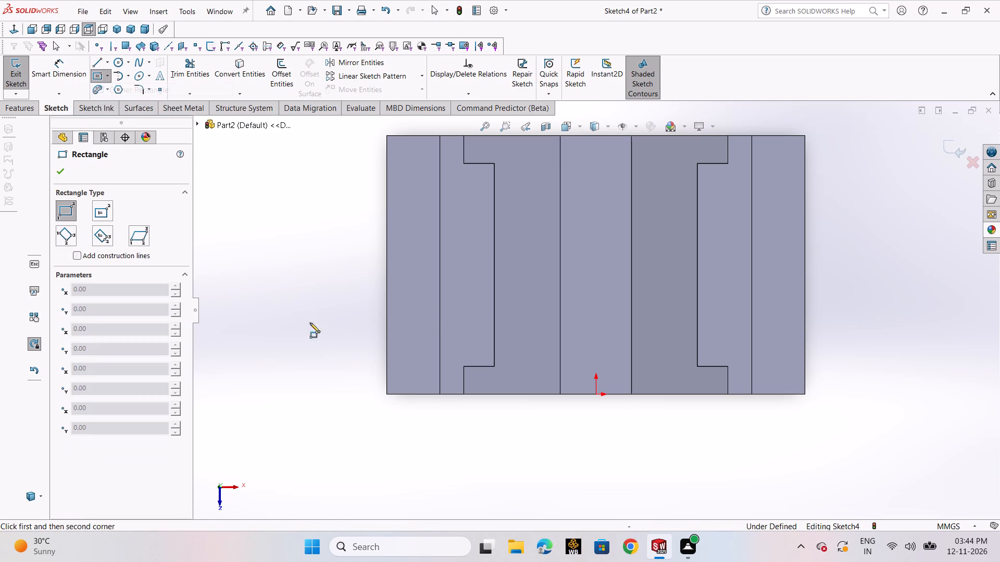
click(496, 365)
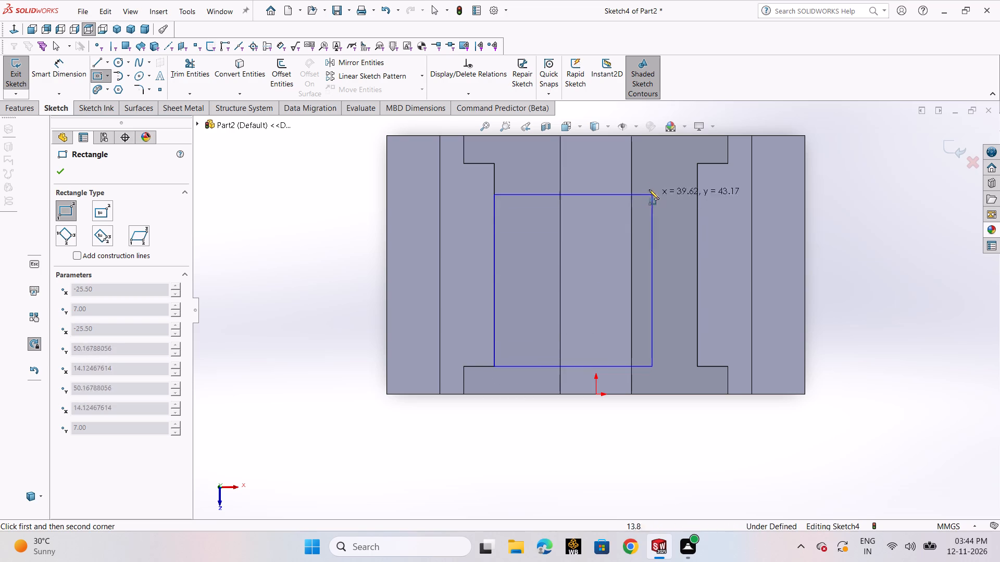
click(696, 164)
right_click(696, 164)
click(704, 174)
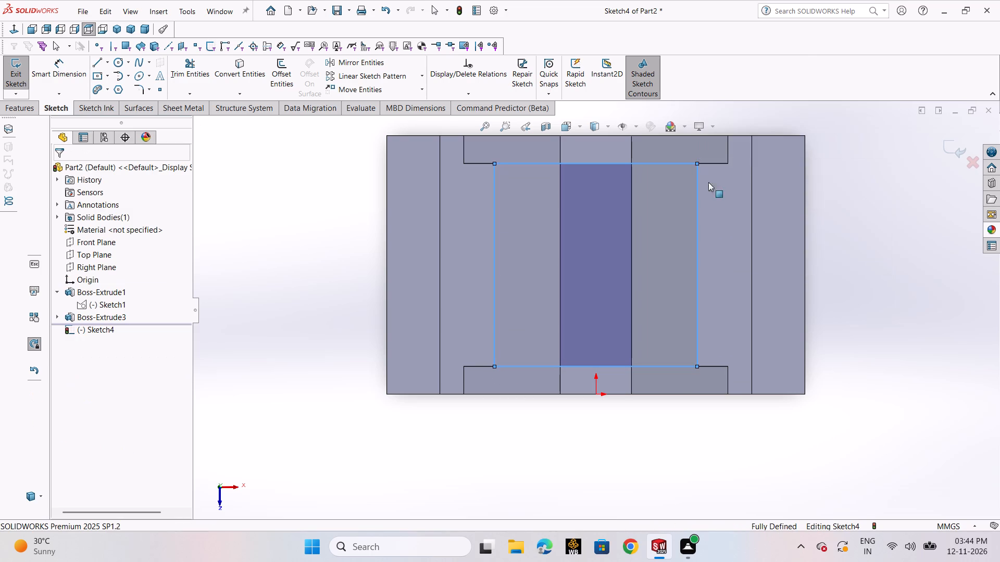
scroll(777, 228, up, 3)
click(951, 145)
Extrude-cut the square sketch Blind 10 mm down into the body, with Direction 2 Through All upward.
scroll(790, 298, up, 2)
middle_drag(787, 293, 784, 280)
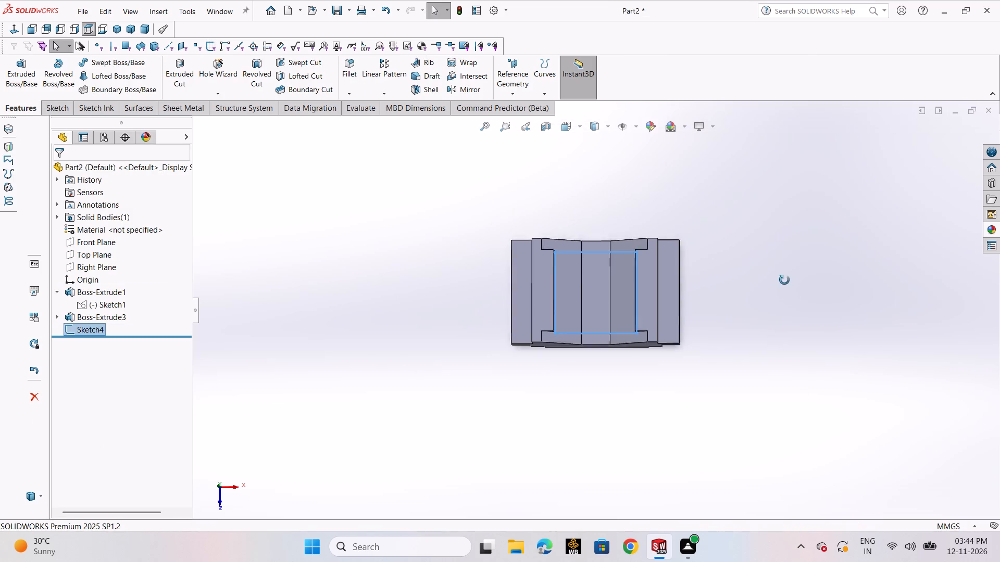
middle_drag(784, 280, 783, 159)
middle_drag(705, 305, 709, 272)
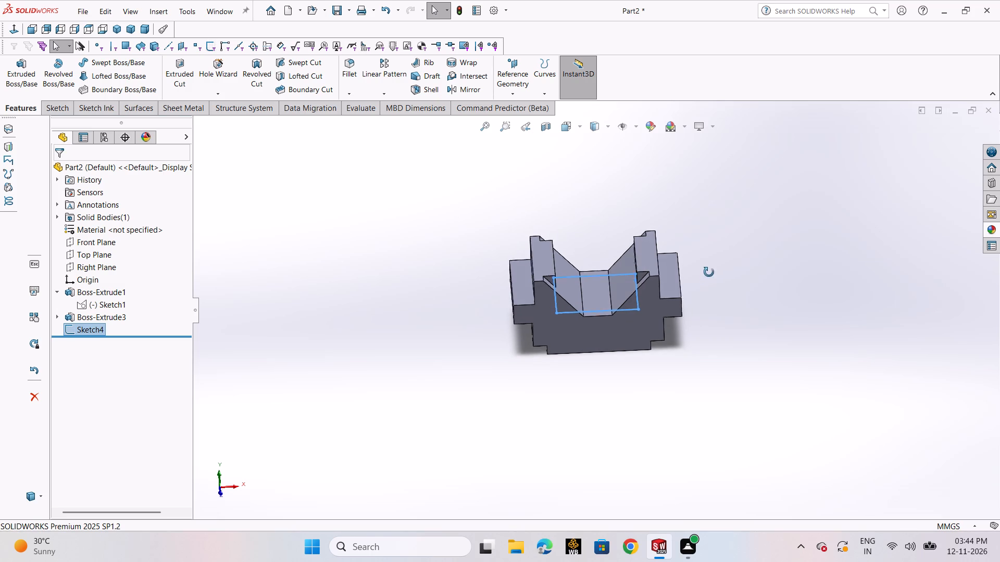
middle_drag(709, 272, 707, 238)
click(189, 72)
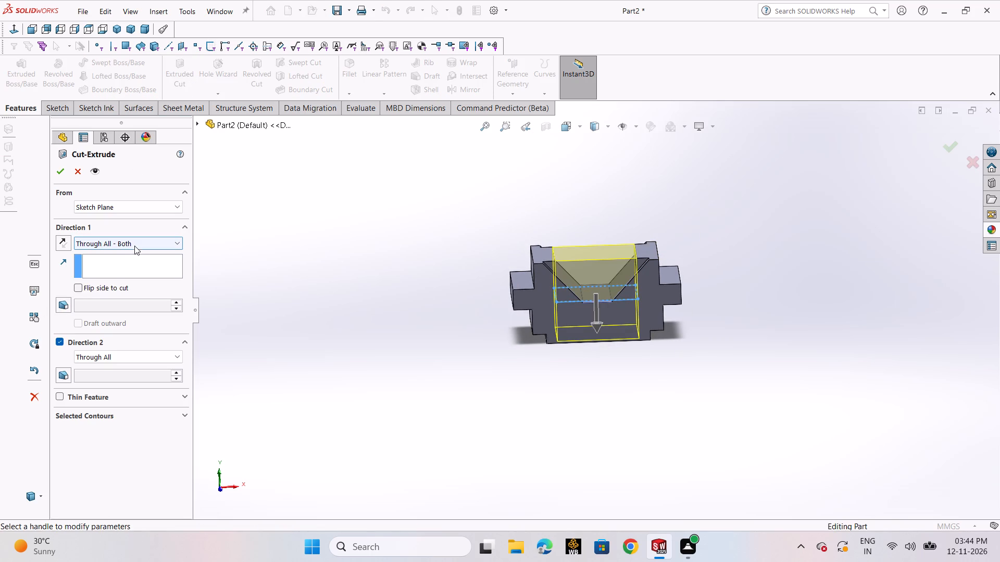
click(135, 245)
click(130, 252)
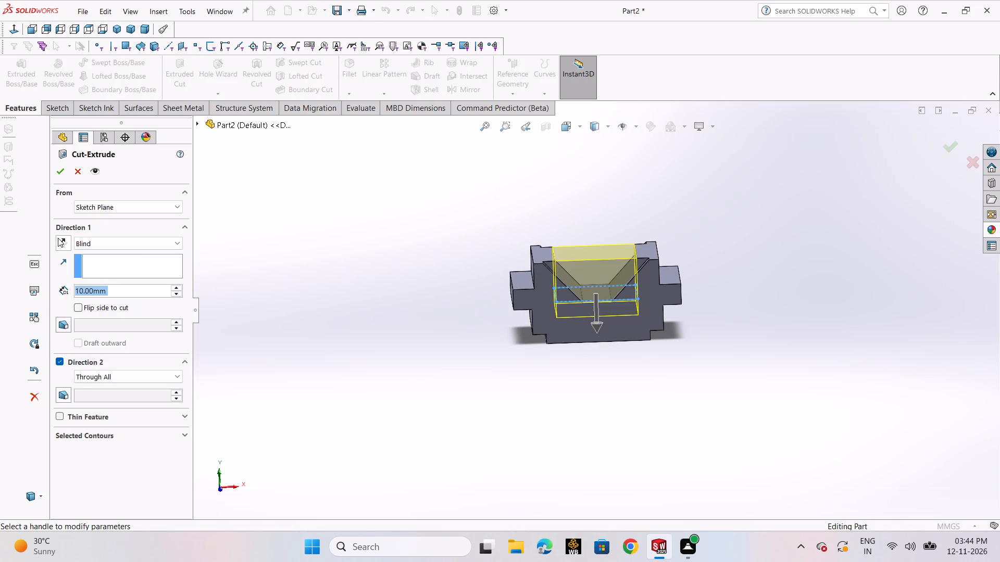
click(58, 238)
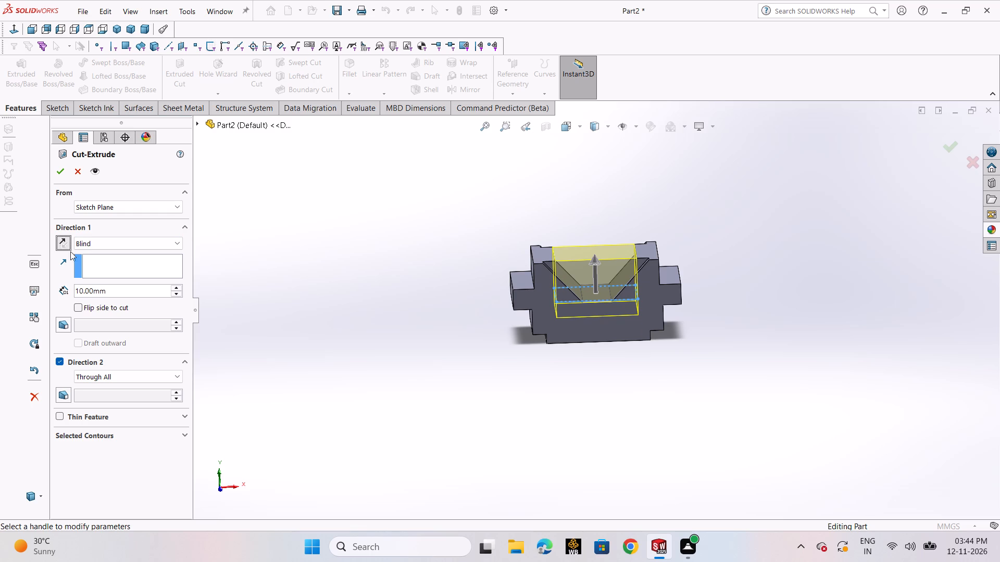
scroll(789, 431, down, 2)
middle_drag(715, 368, 711, 342)
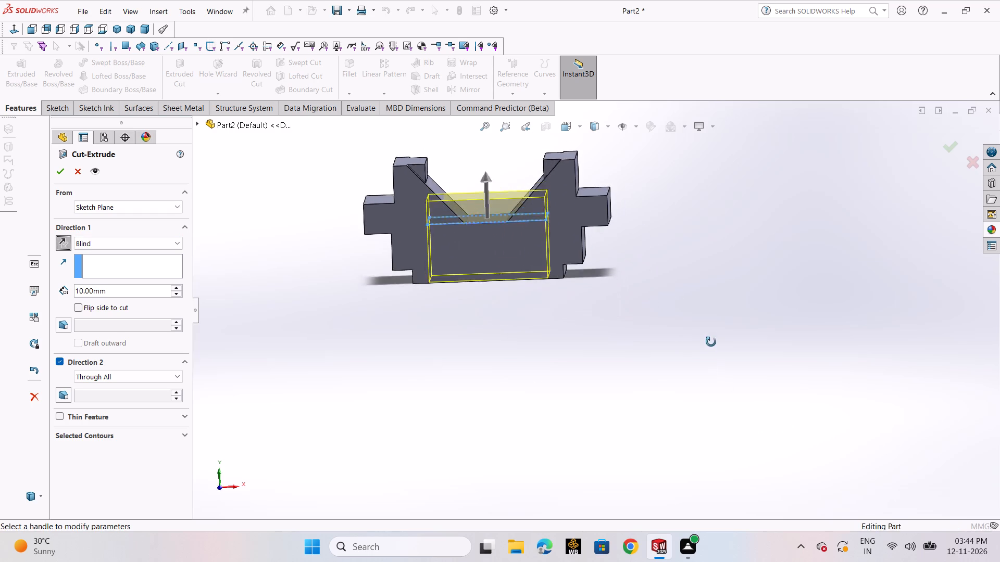
middle_drag(711, 342, 714, 351)
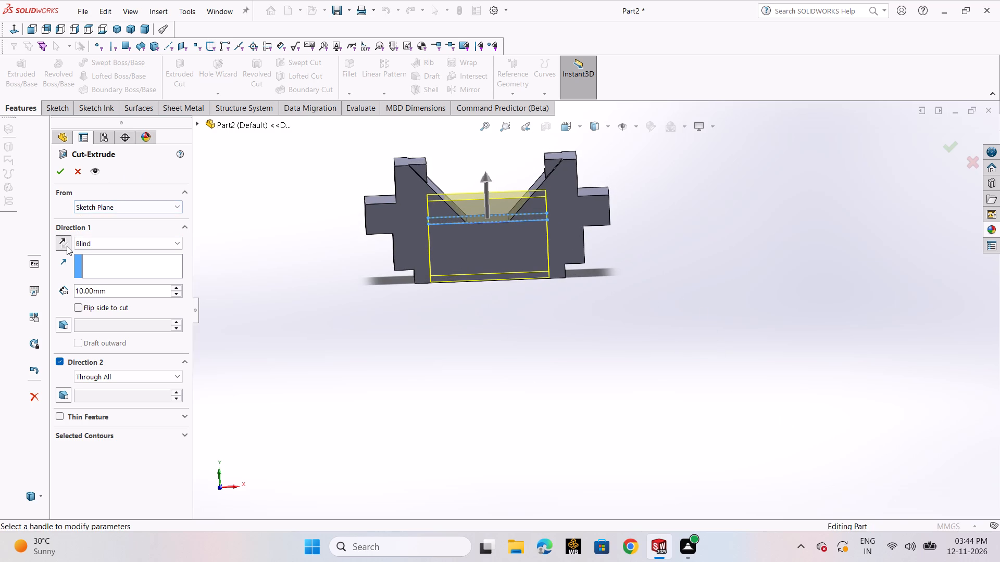
click(67, 246)
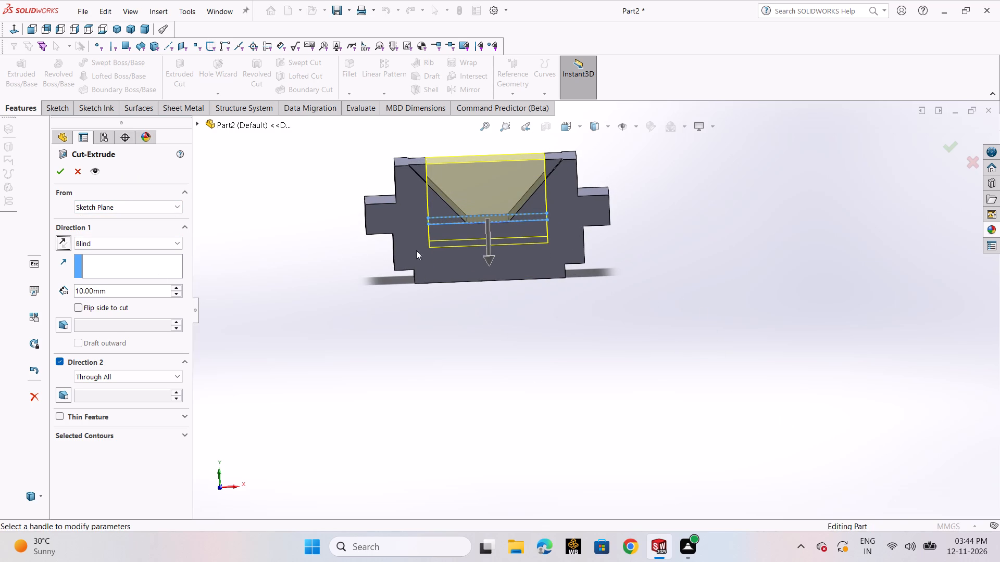
scroll(490, 256, down, 2)
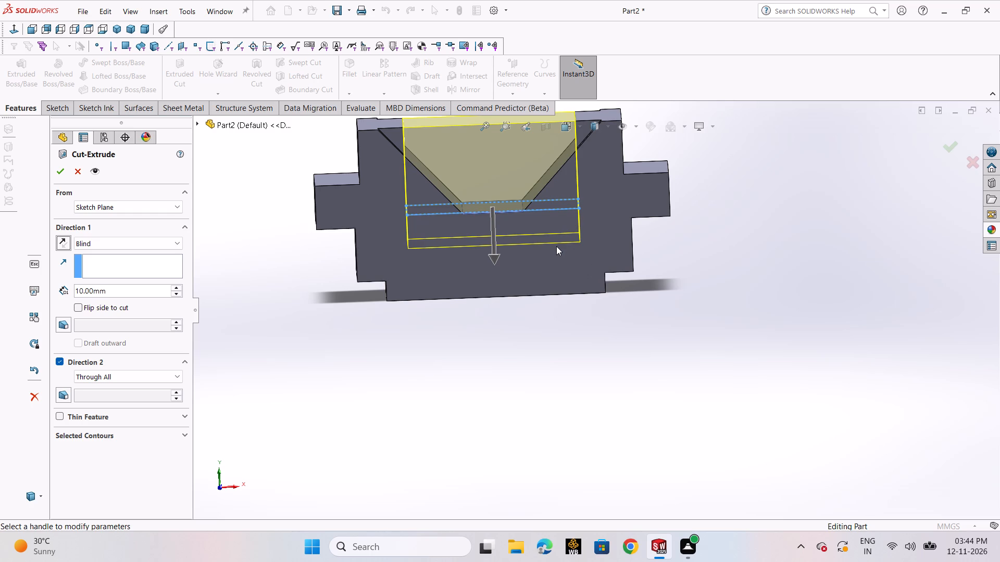
click(57, 175)
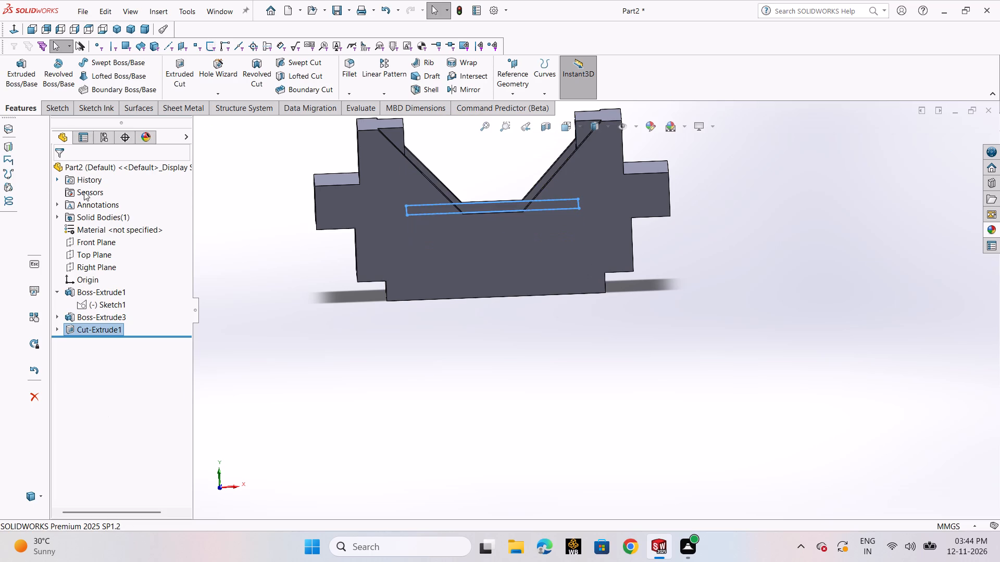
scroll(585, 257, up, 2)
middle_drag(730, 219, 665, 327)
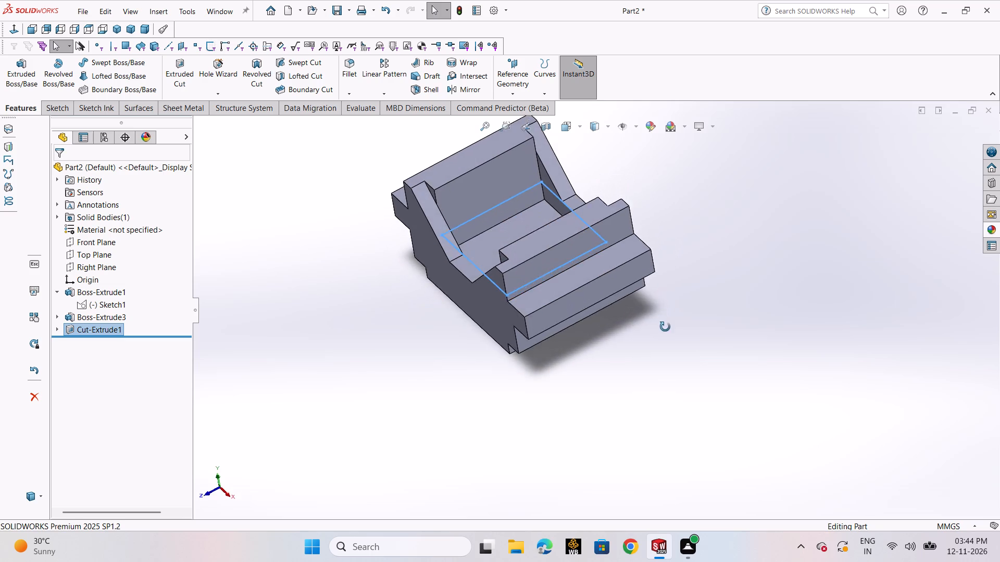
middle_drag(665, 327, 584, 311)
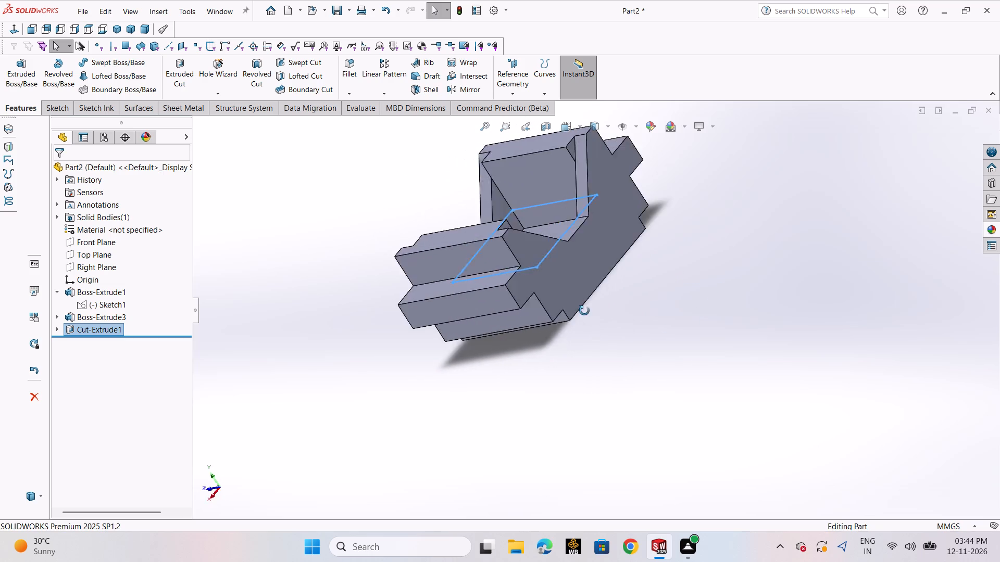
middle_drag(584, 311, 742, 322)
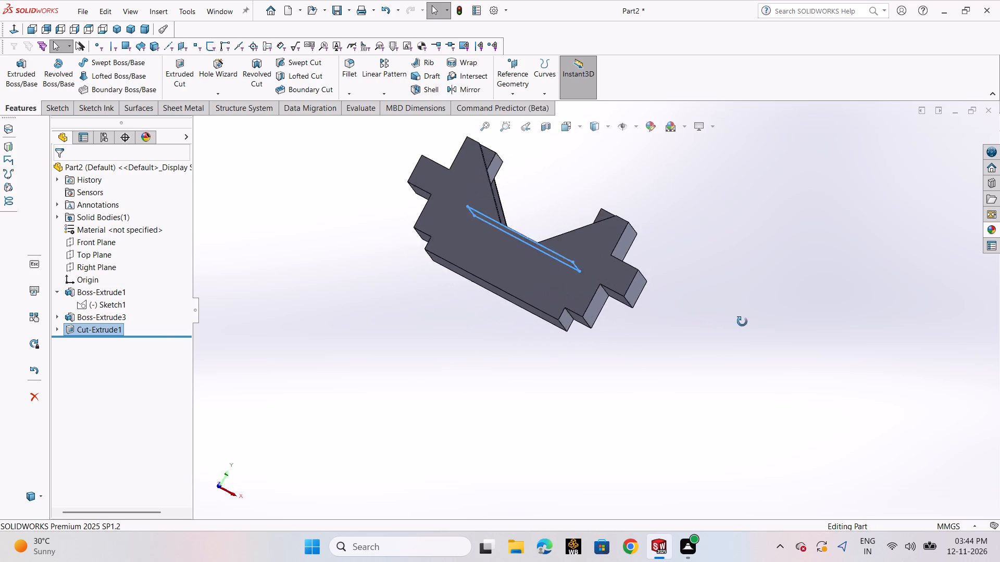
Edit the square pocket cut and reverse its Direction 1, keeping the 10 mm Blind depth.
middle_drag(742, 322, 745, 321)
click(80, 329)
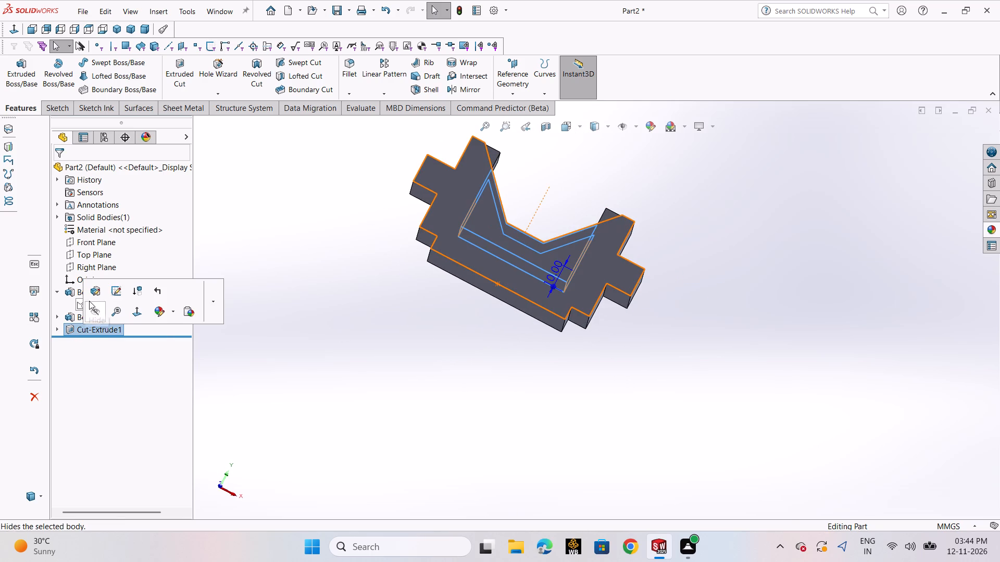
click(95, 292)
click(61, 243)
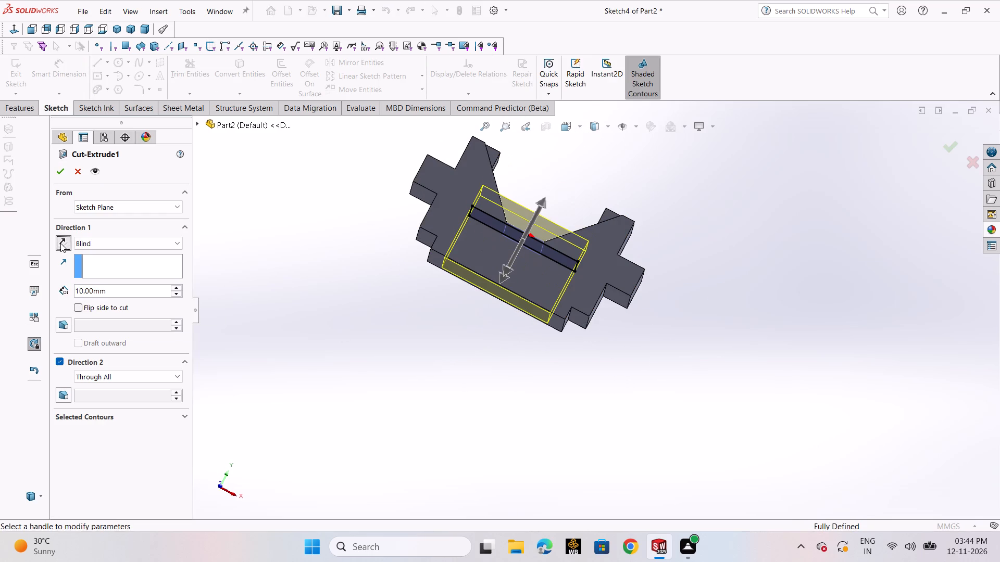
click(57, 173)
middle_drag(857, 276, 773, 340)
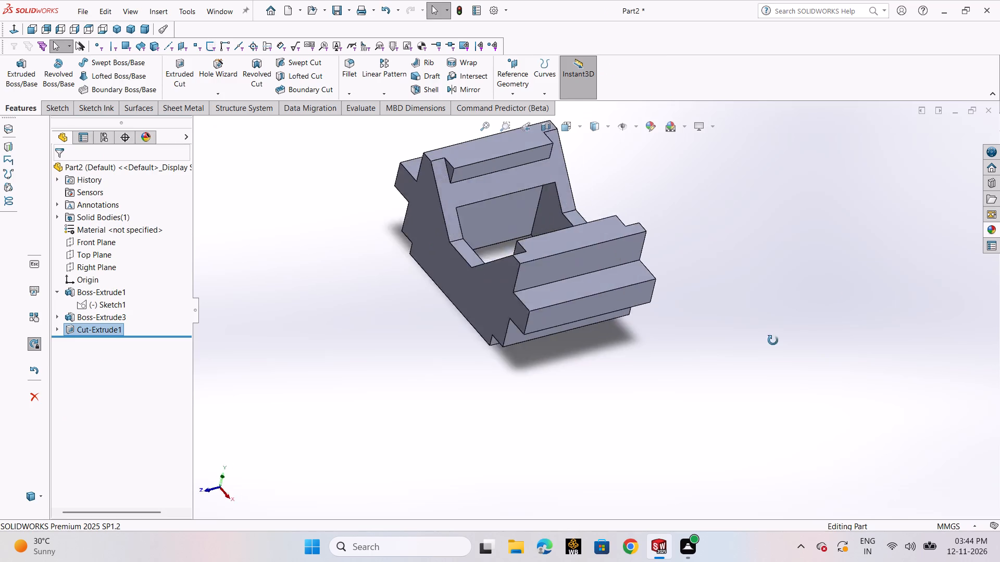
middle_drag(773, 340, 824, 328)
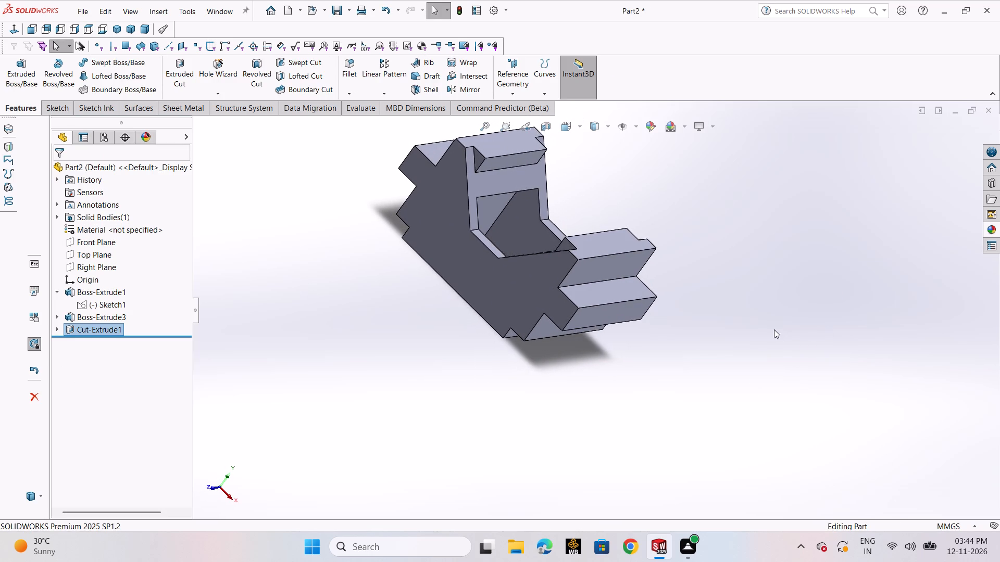
Undo the direction change and the square pocket cut itself, leaving only its sketch.
key(ctrl+z)
key(ctrl+z)
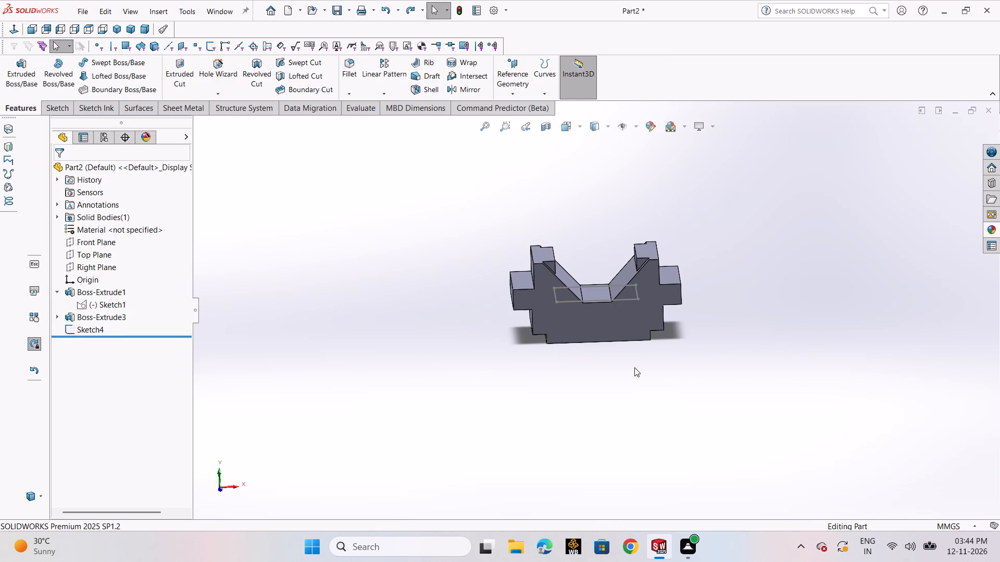
Extrude-cut the 51 mm square sketch upward from the notch floor, Blind 41 mm, in one direction only.
click(488, 399)
click(176, 62)
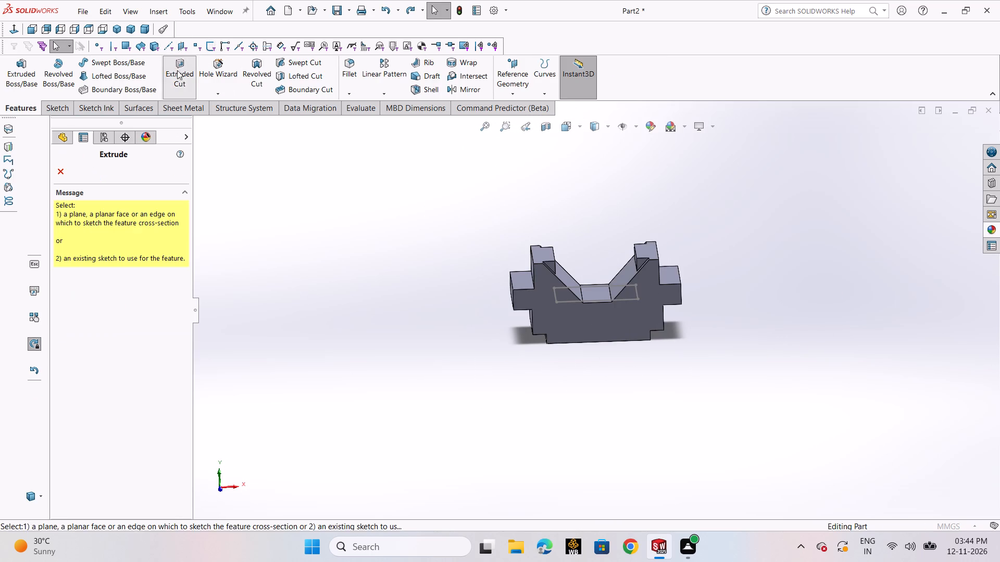
click(196, 125)
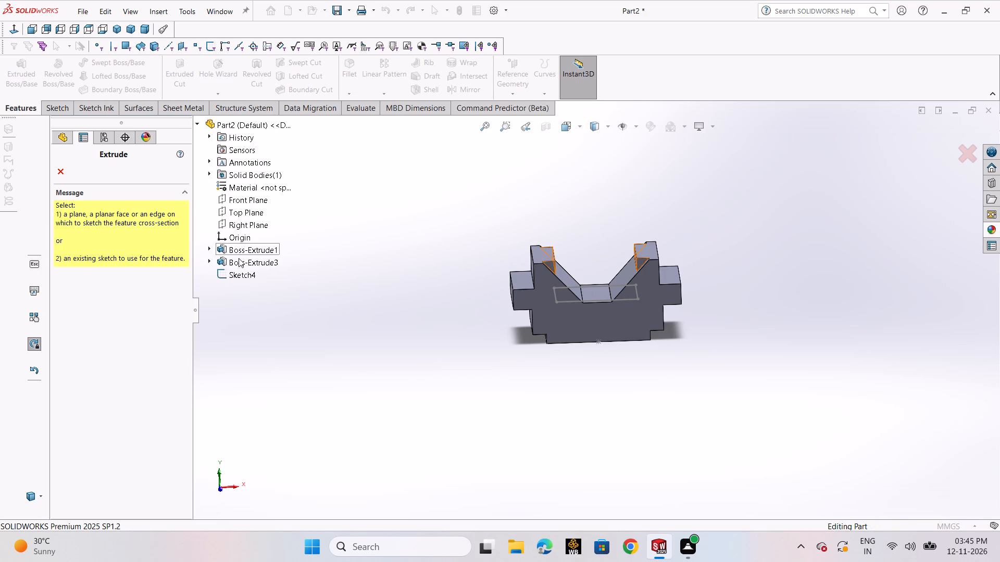
click(246, 277)
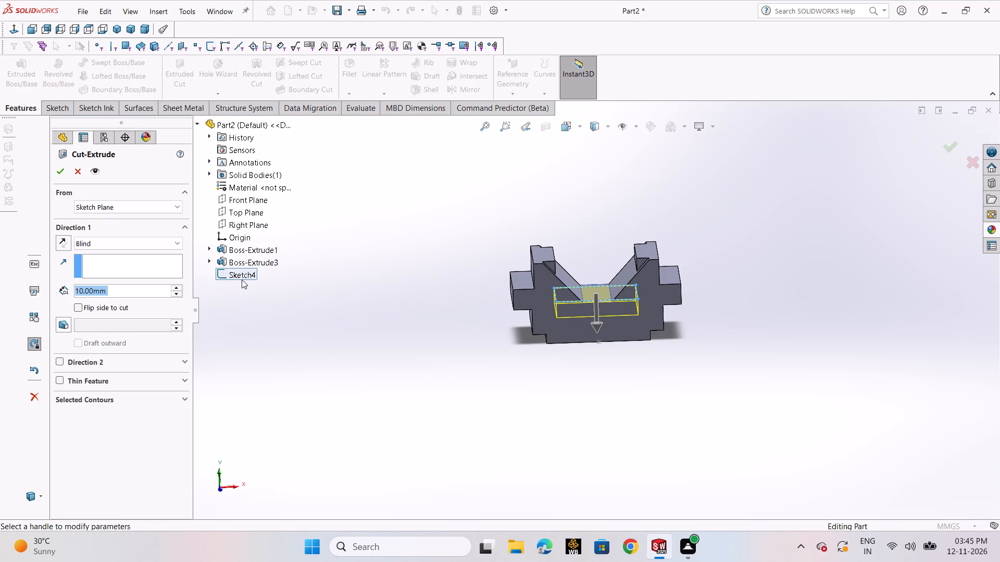
click(62, 243)
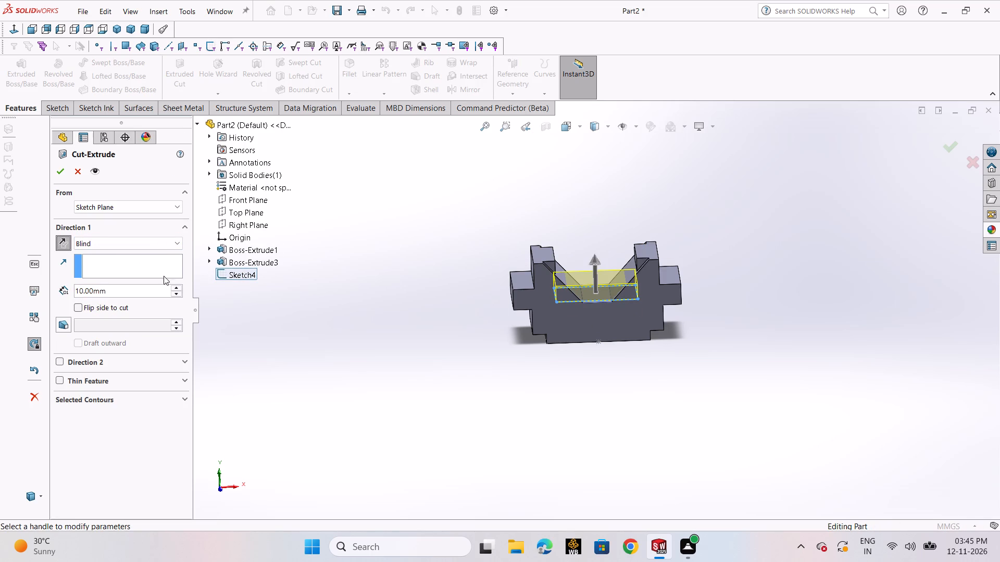
drag(594, 262, 594, 237)
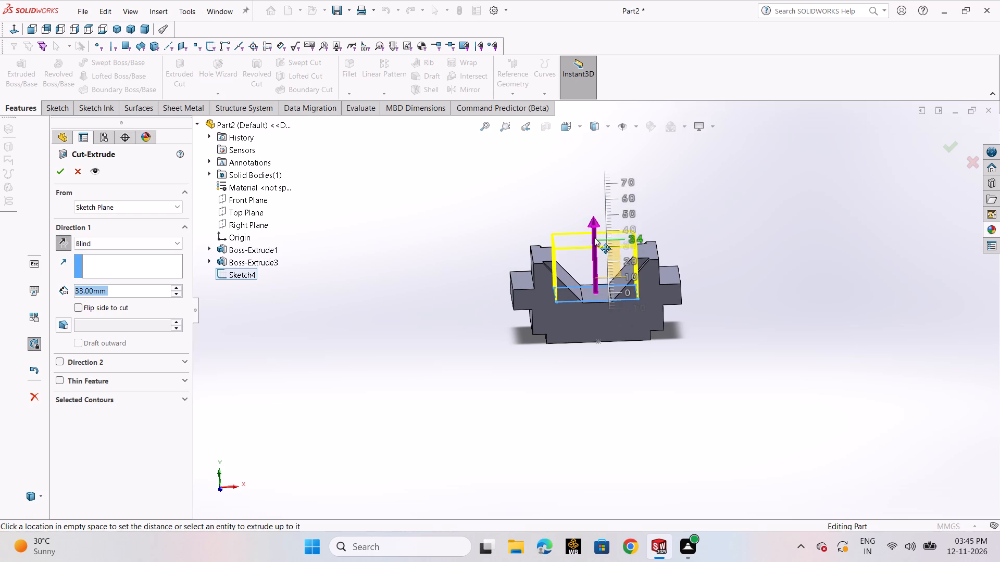
drag(594, 237, 594, 229)
click(59, 173)
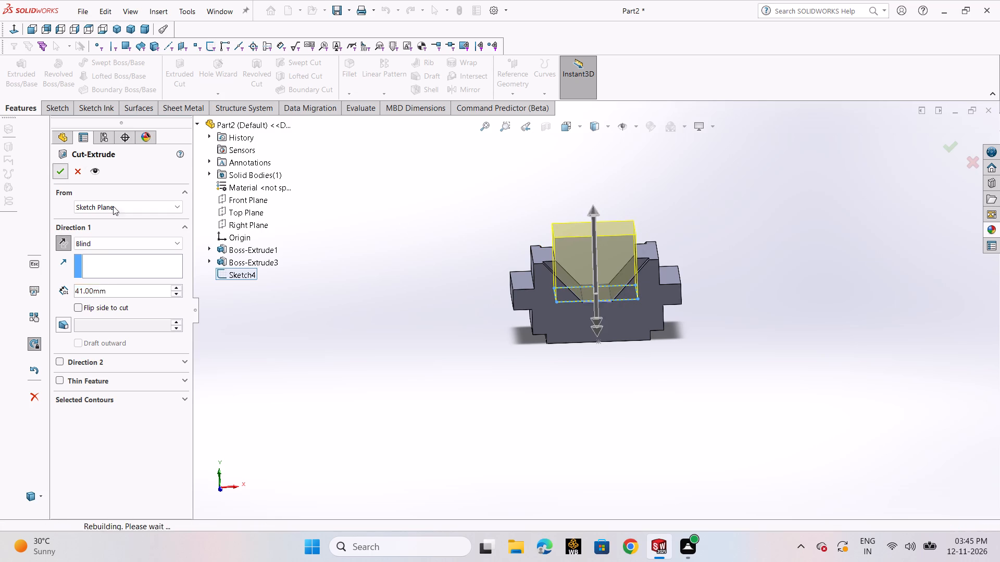
click(356, 280)
Open a new sketch on the flat floor face of the notch.
middle_drag(781, 287, 789, 419)
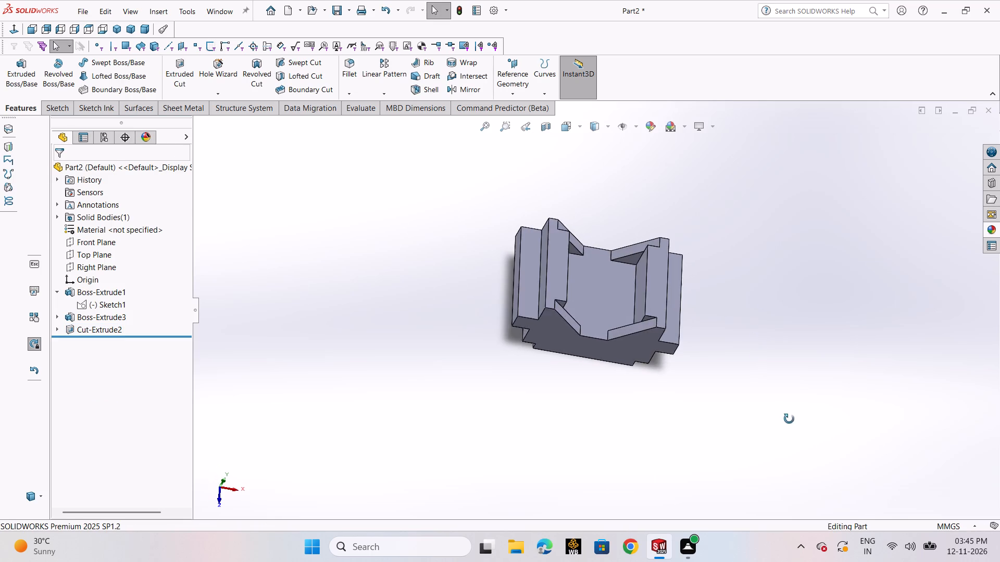
middle_drag(789, 419, 790, 419)
click(611, 298)
click(672, 265)
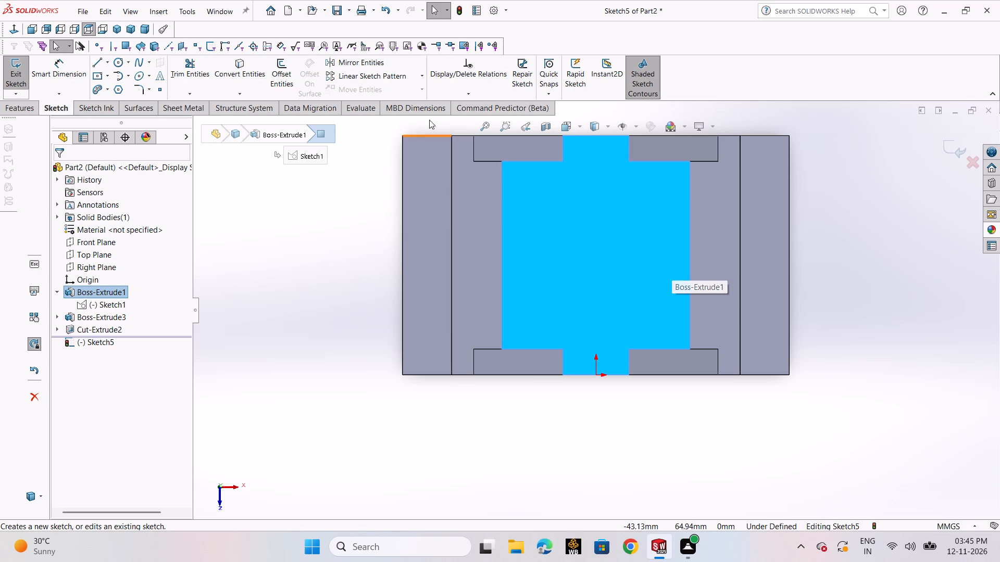
Sketch a circle of about 10.4 mm radius near the middle of the notch floor.
click(116, 64)
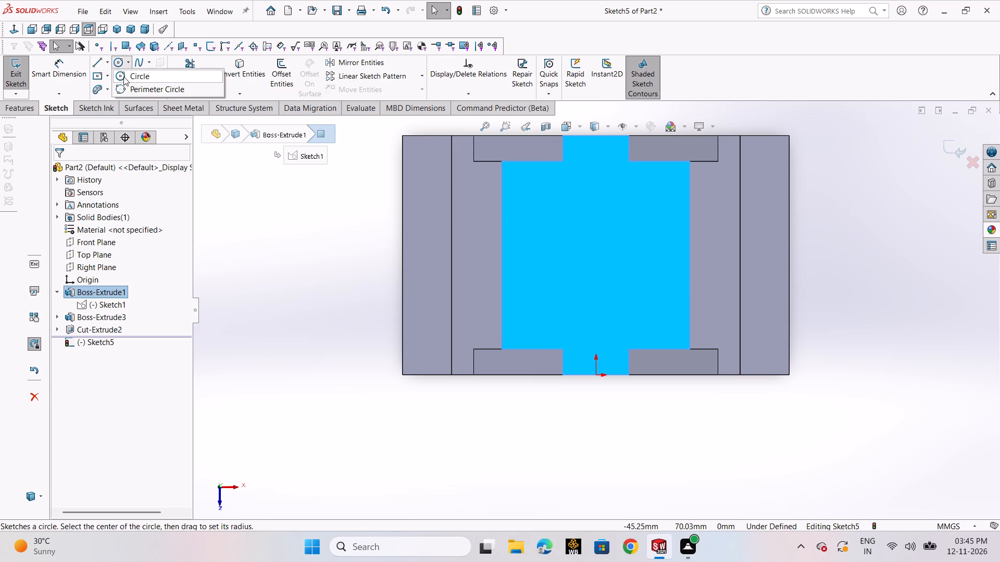
click(123, 76)
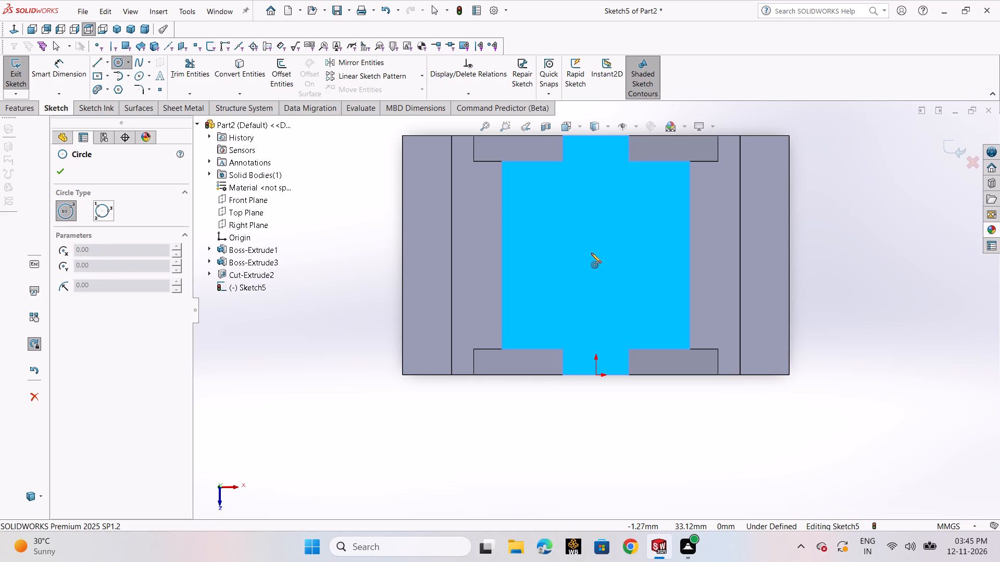
click(592, 256)
click(617, 284)
right_click(617, 284)
click(638, 293)
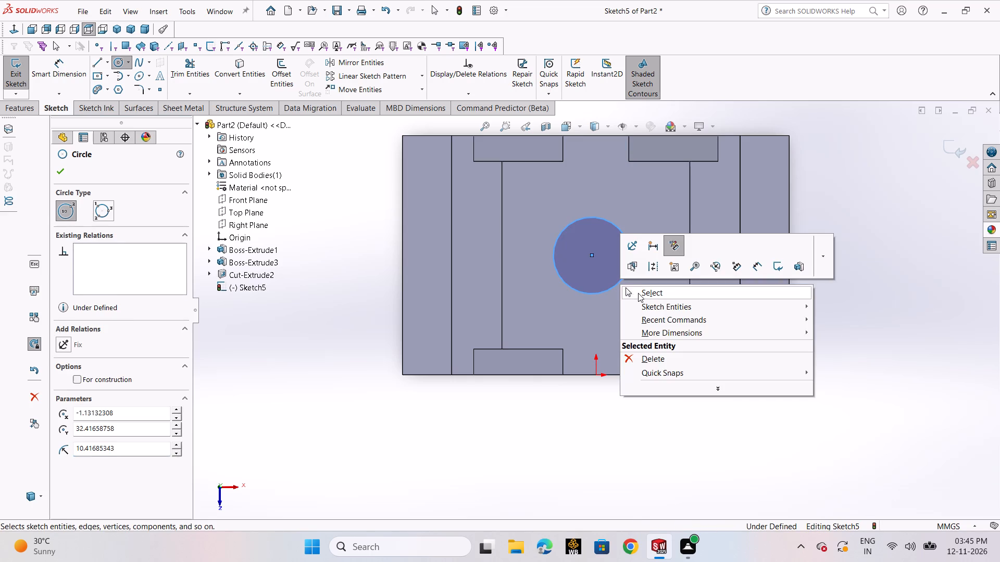
Dimension the circle's centre 65/2 (32.5) mm vertically from the origin.
click(55, 74)
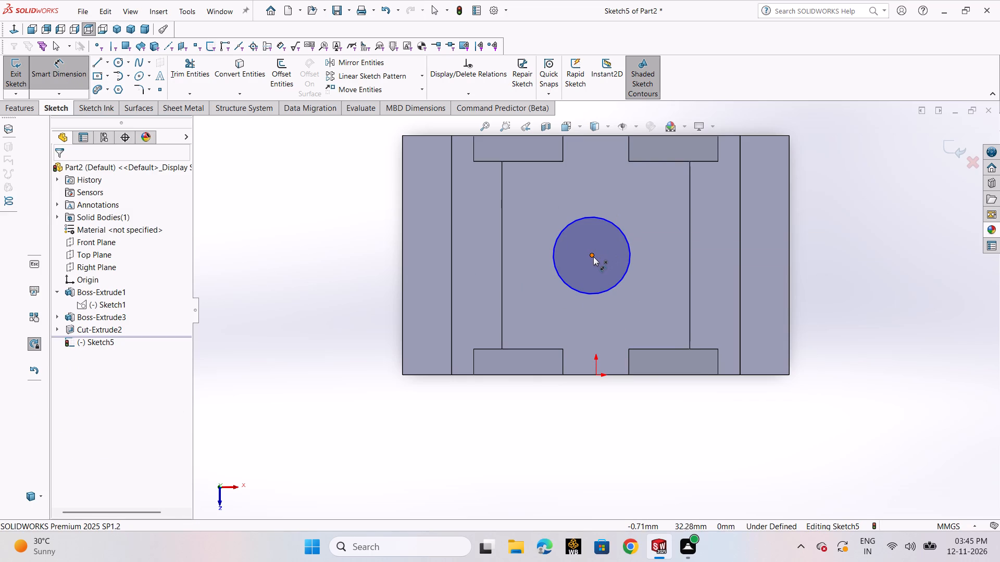
click(593, 257)
click(595, 375)
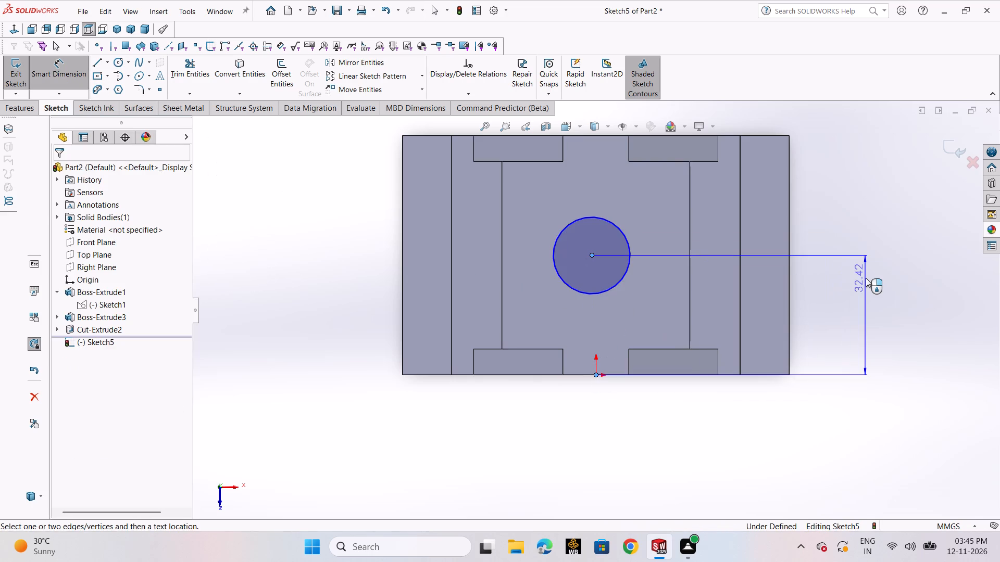
click(866, 278)
text(65/2)
key(Return)
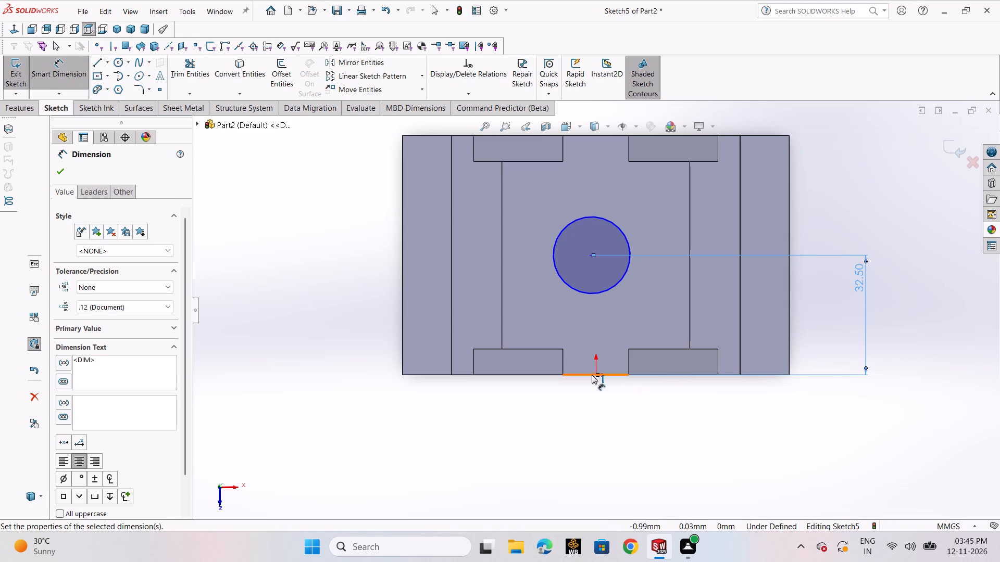
key(Escape)
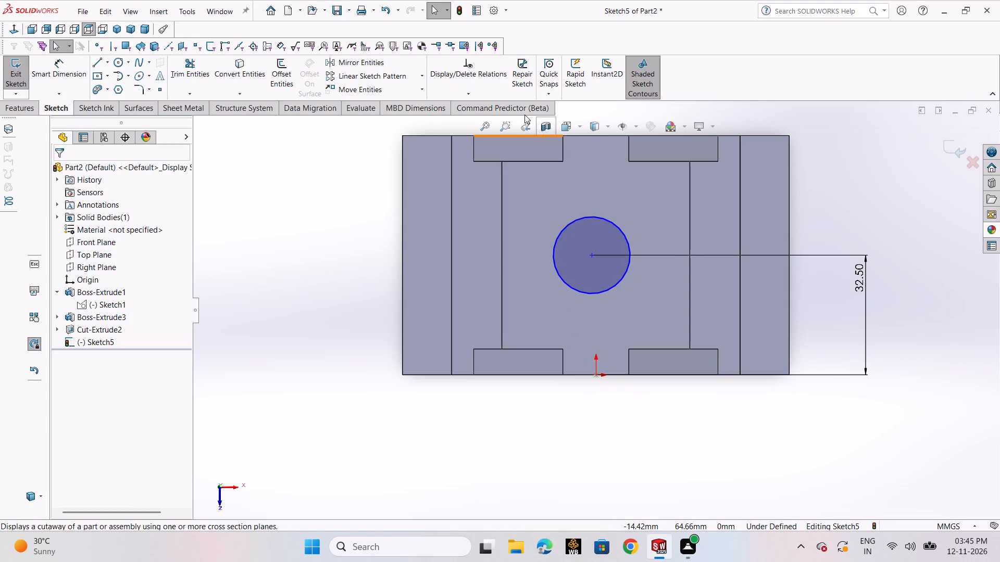
Add a Vertical relation between the circle's centre and the origin.
click(468, 99)
click(474, 116)
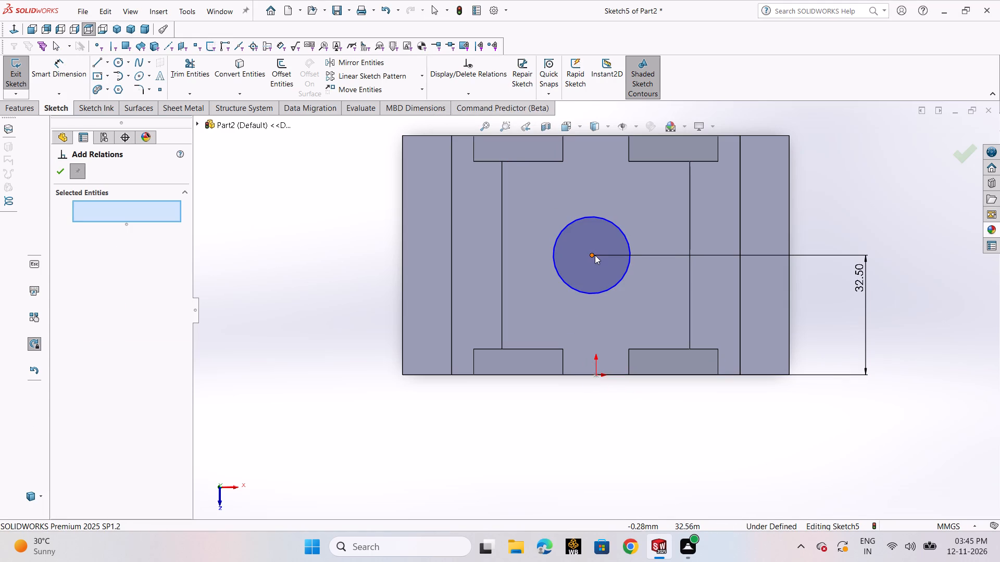
click(592, 255)
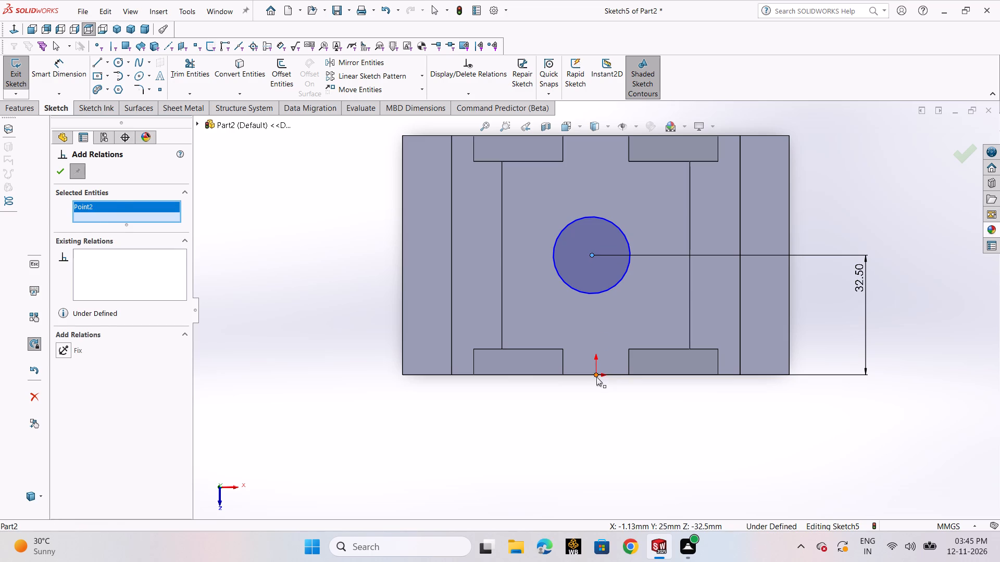
click(596, 377)
click(73, 377)
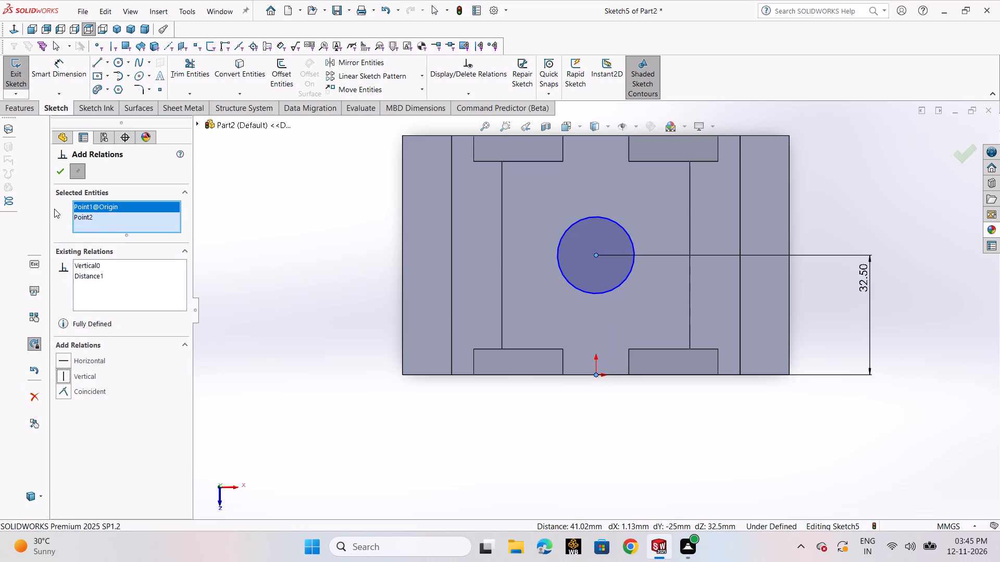
click(61, 174)
Dimension the circle's diameter as 40 mm and exit the sketch.
click(59, 84)
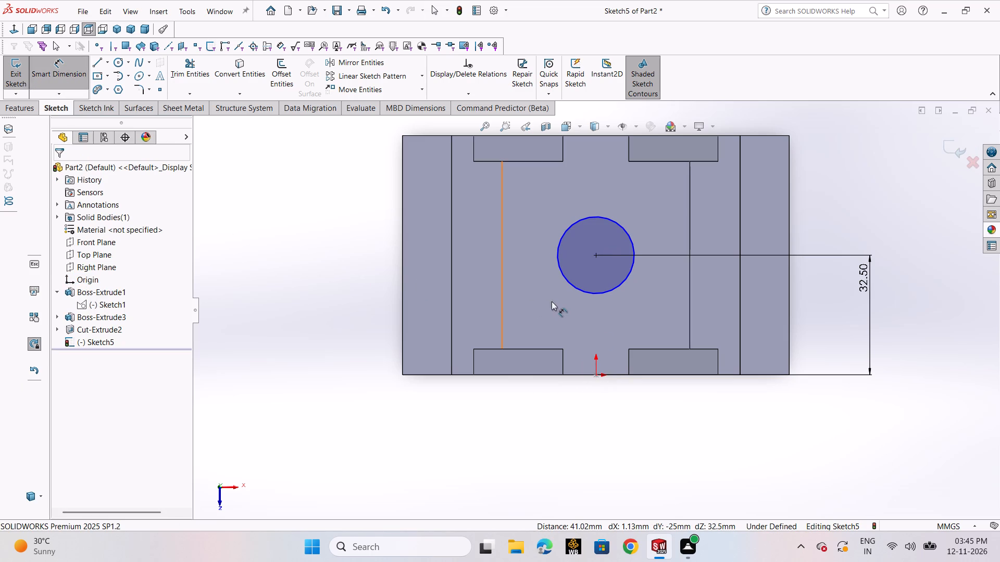
click(577, 285)
click(577, 290)
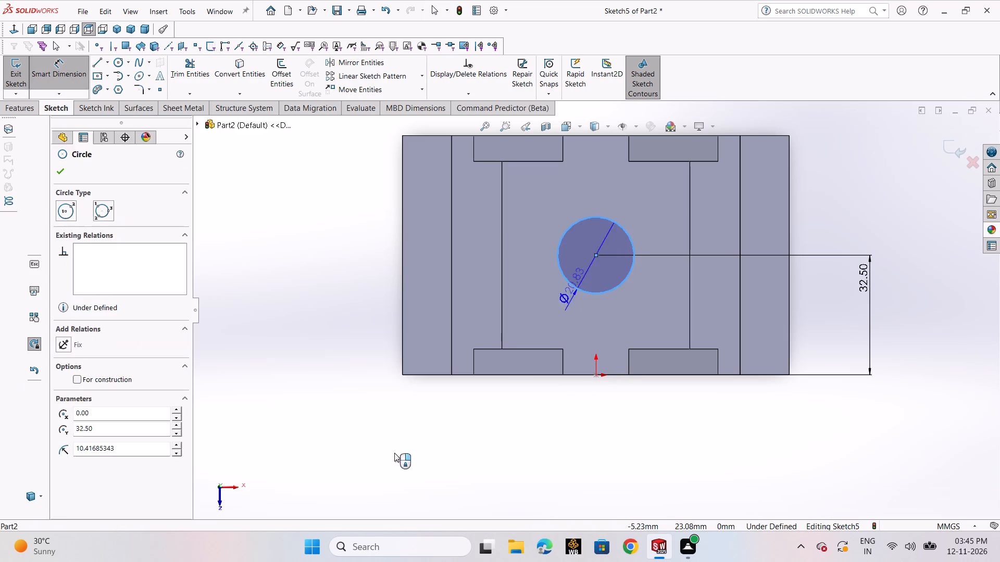
click(337, 472)
text(40)
key(Return)
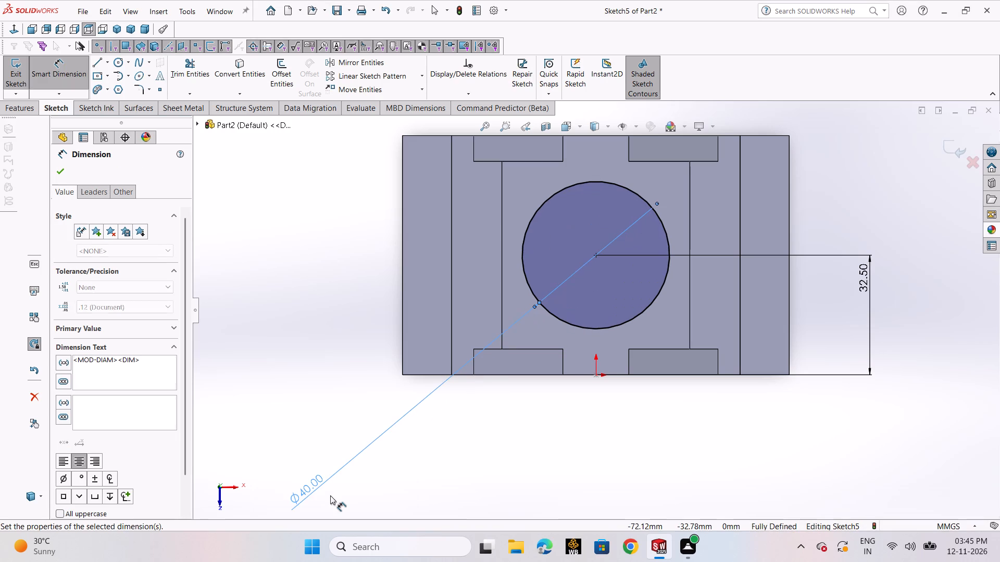
click(16, 85)
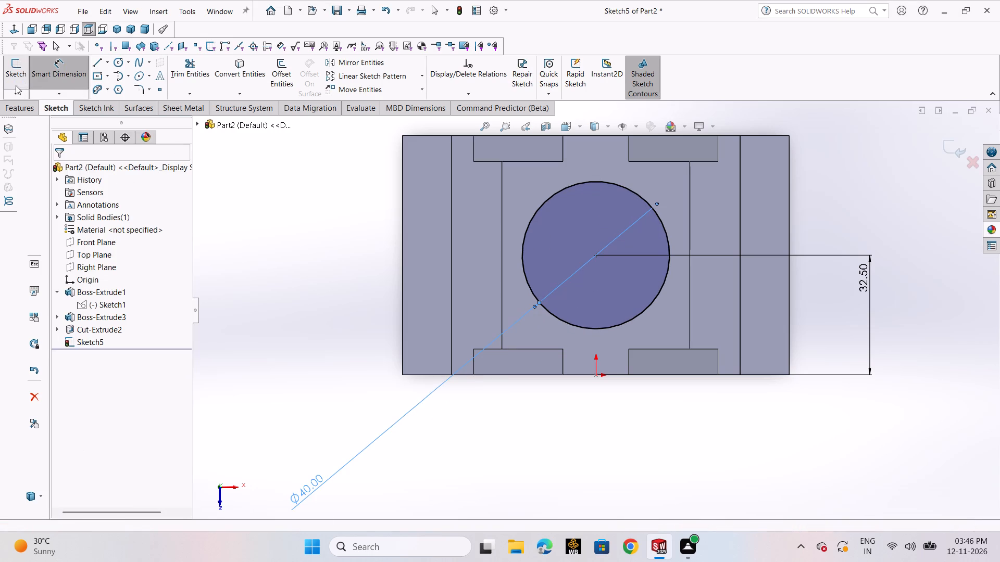
Extrude-cut the 40 mm circle Blind 41 mm down through the body.
scroll(419, 129, up, 2)
click(182, 75)
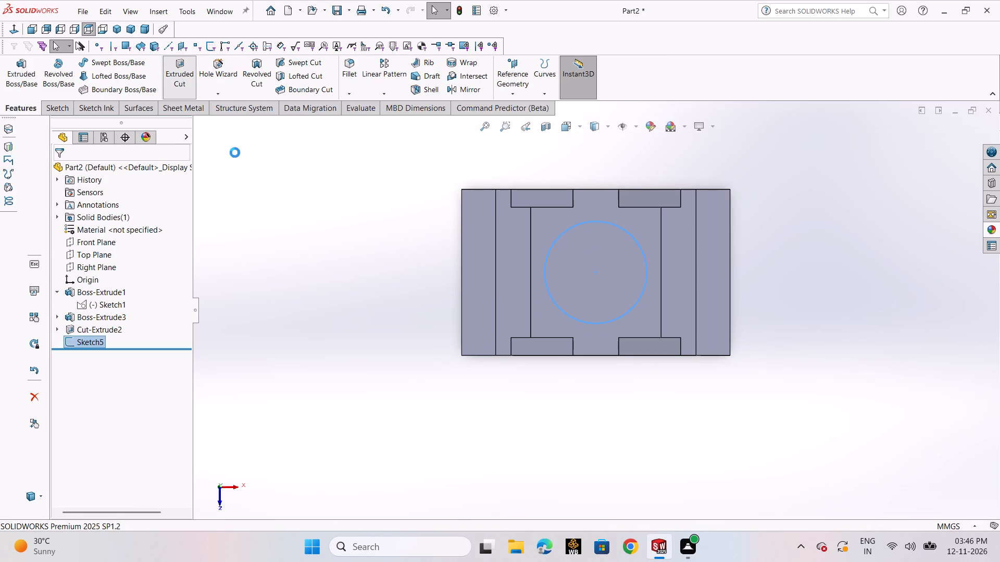
scroll(935, 362, up, 2)
middle_drag(810, 333, 778, 164)
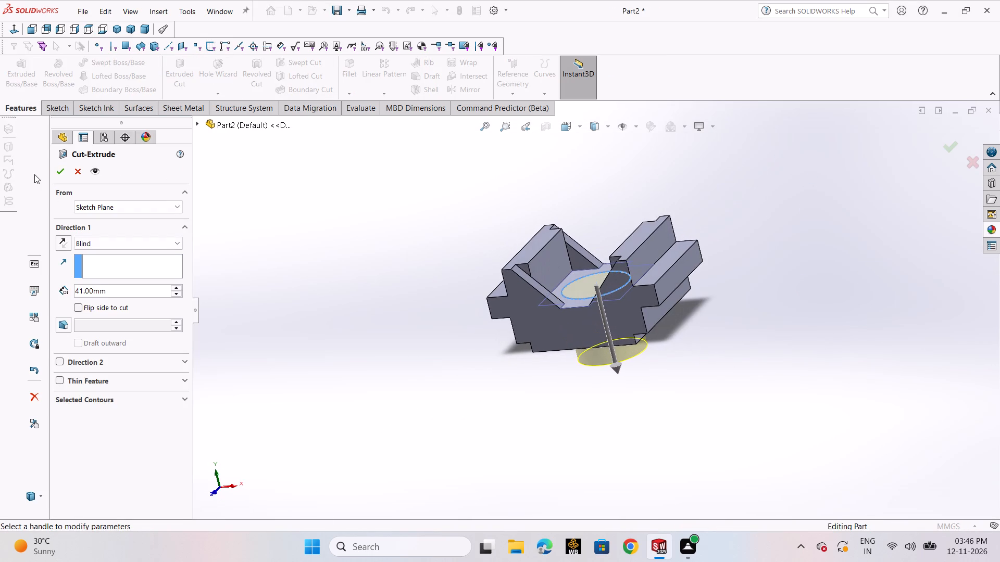
click(54, 171)
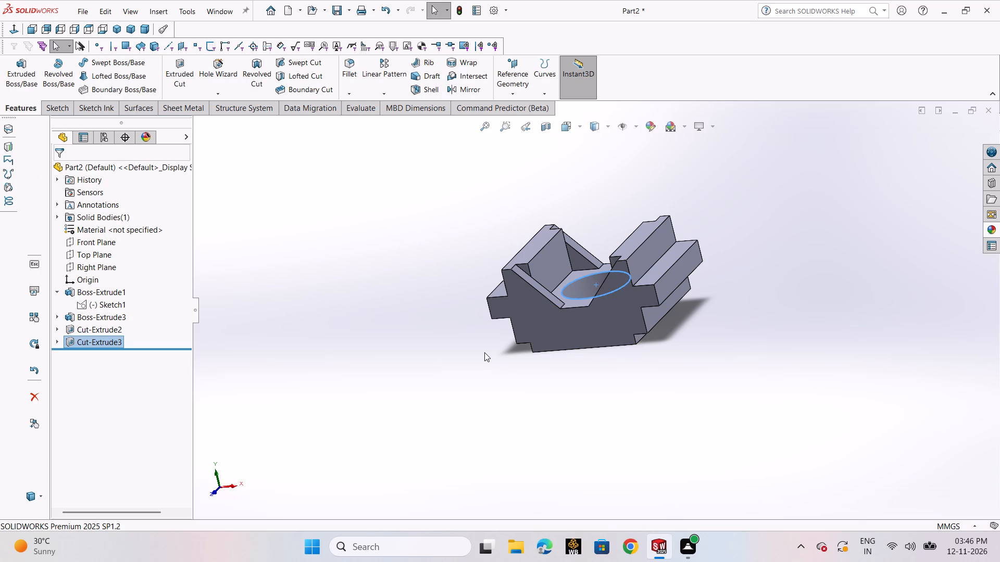
click(822, 362)
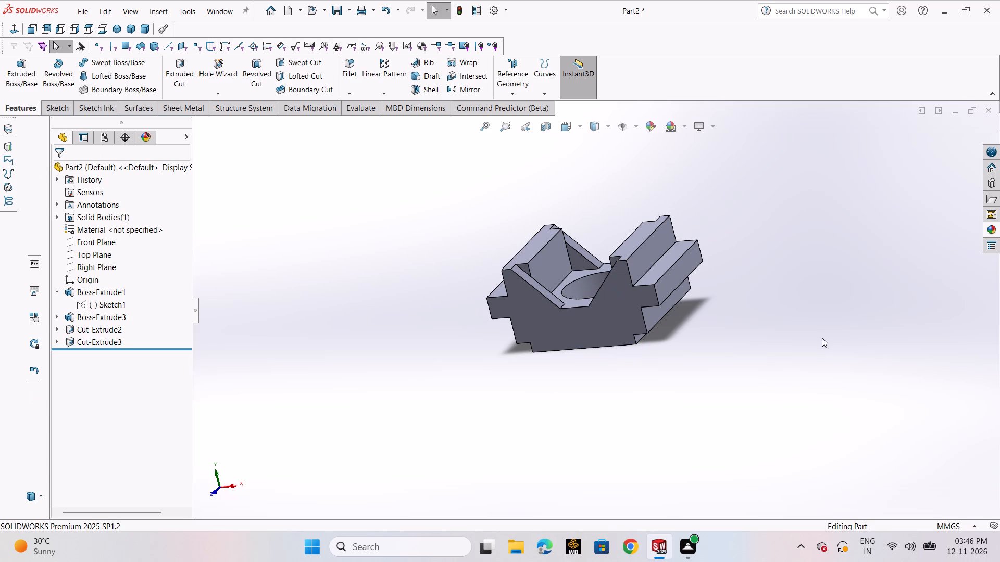
Open a new sketch on the top face of the side ledge on the +X side.
click(668, 256)
click(724, 226)
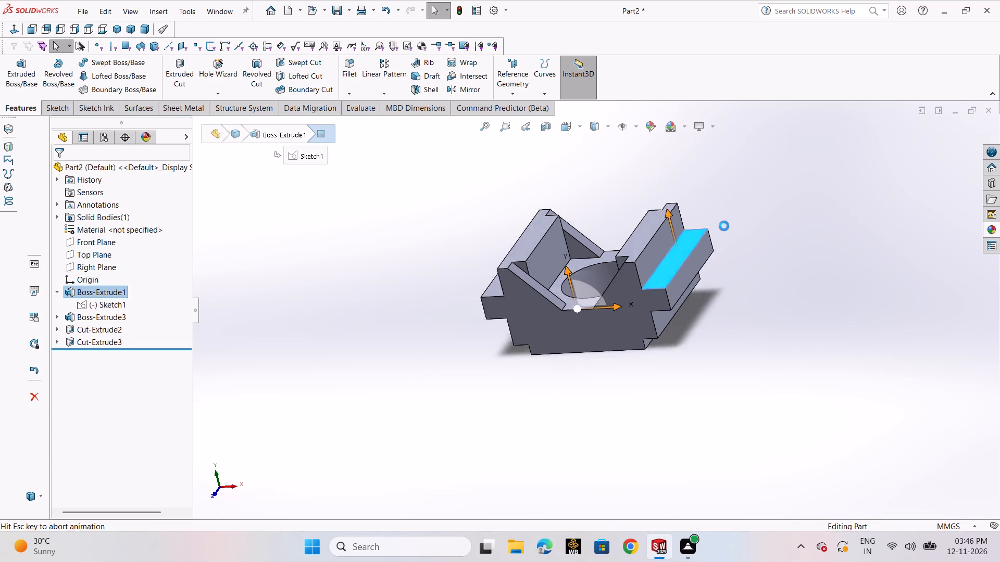
click(826, 305)
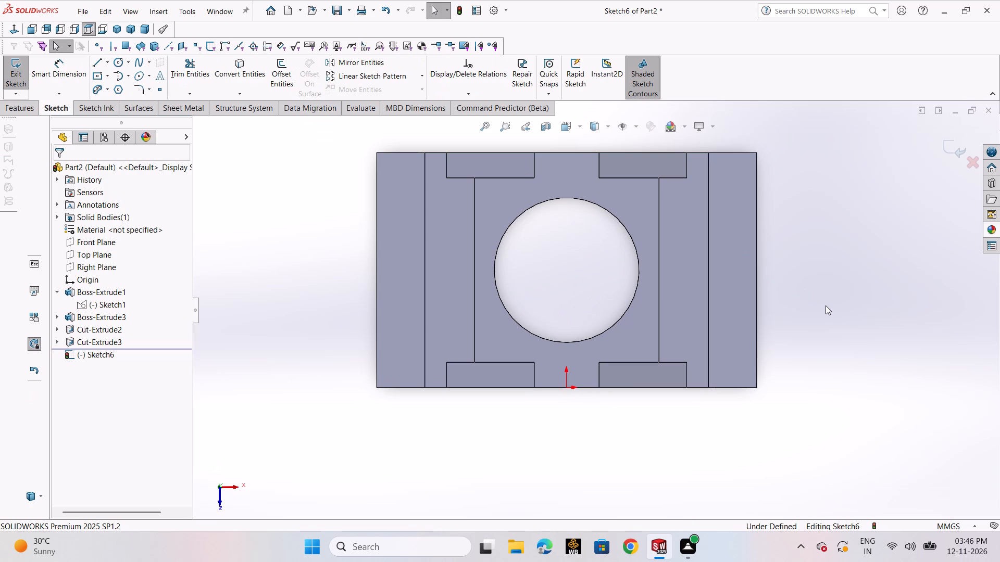
Sketch a circle of about 13.34 mm radius centred on the midpoint of the +X ledge's outer edge.
click(120, 62)
click(128, 75)
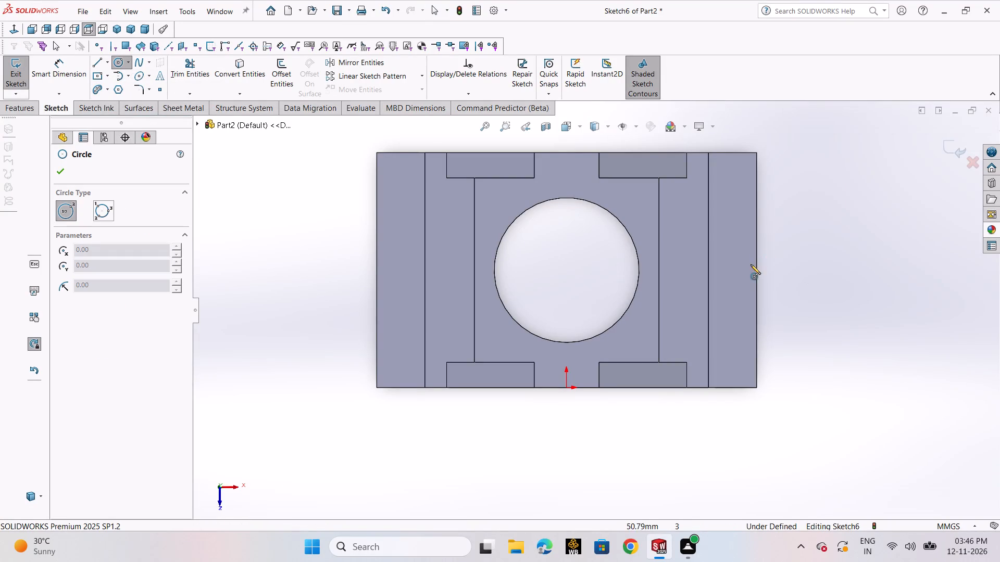
click(756, 269)
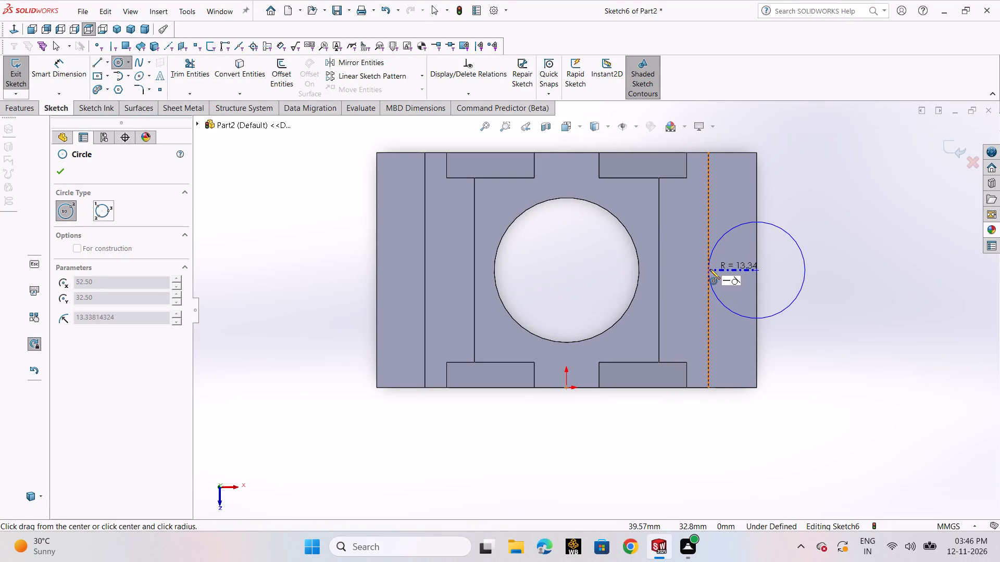
click(710, 269)
right_click(710, 269)
click(731, 278)
Sketch a matching circle of about 13.34 mm radius centred on the midpoint of the -X ledge's outer edge.
scroll(834, 316, up, 1)
middle_drag(831, 309, 818, 306)
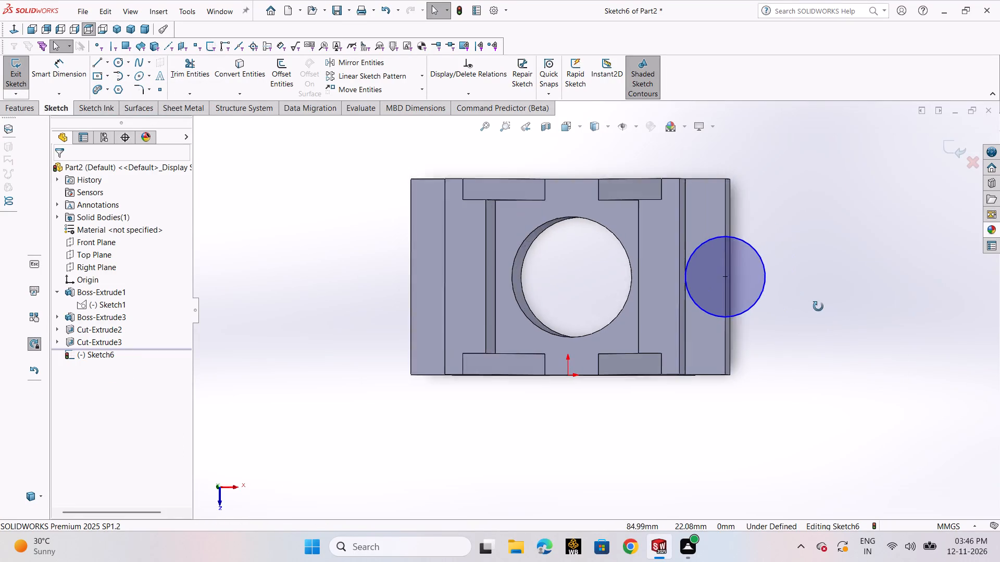
middle_drag(818, 306, 824, 319)
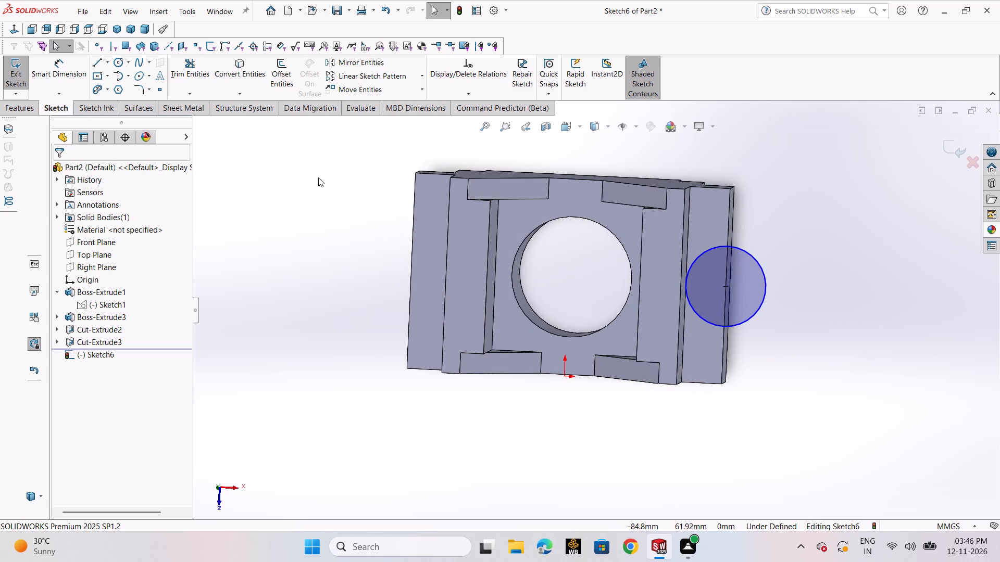
click(116, 60)
click(120, 71)
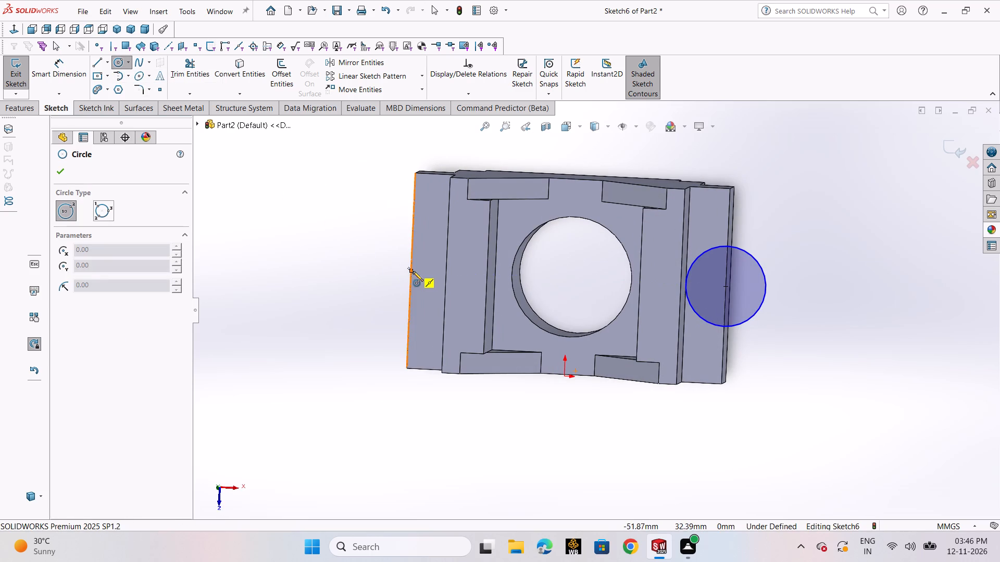
click(413, 271)
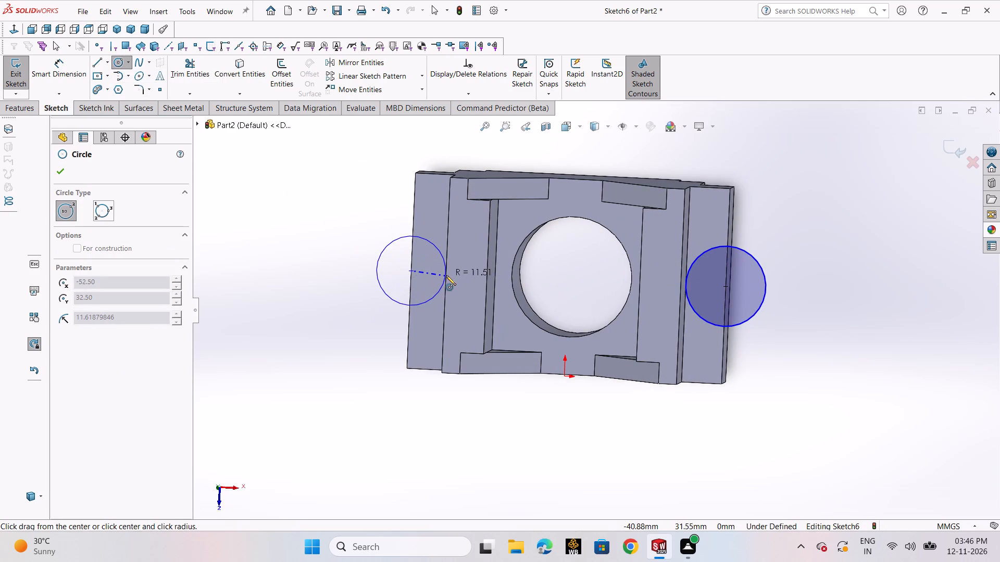
middle_drag(447, 276, 469, 277)
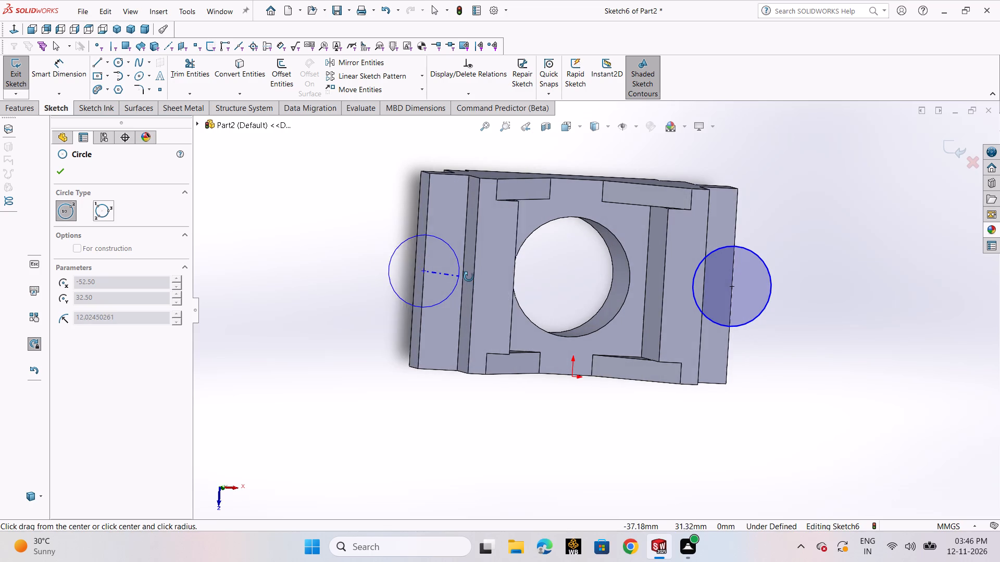
middle_drag(469, 277, 471, 277)
click(465, 274)
right_click(465, 274)
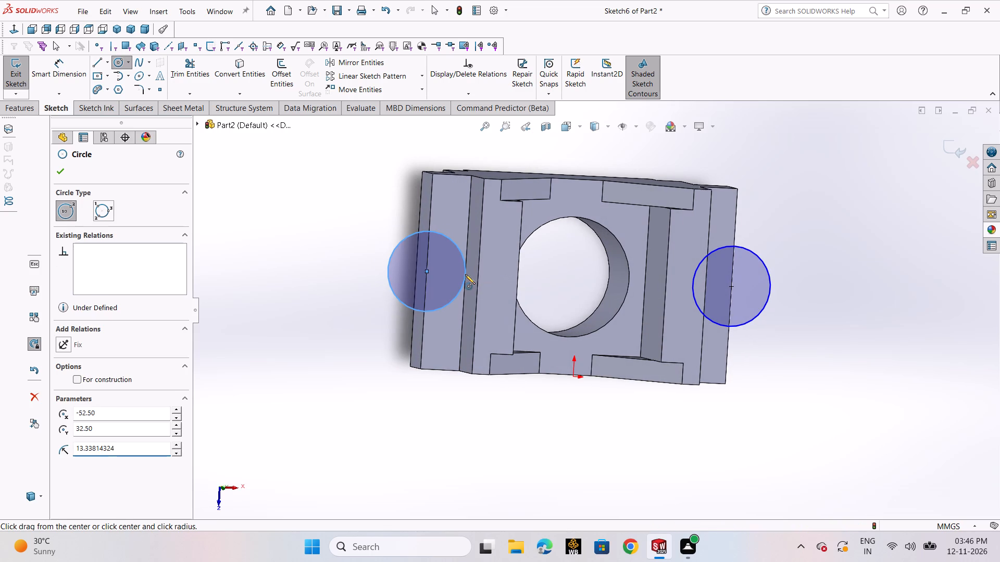
click(482, 281)
Exit the sketch and extrude-cut both side circles Blind 41 mm through the ledges.
scroll(578, 266, up, 2)
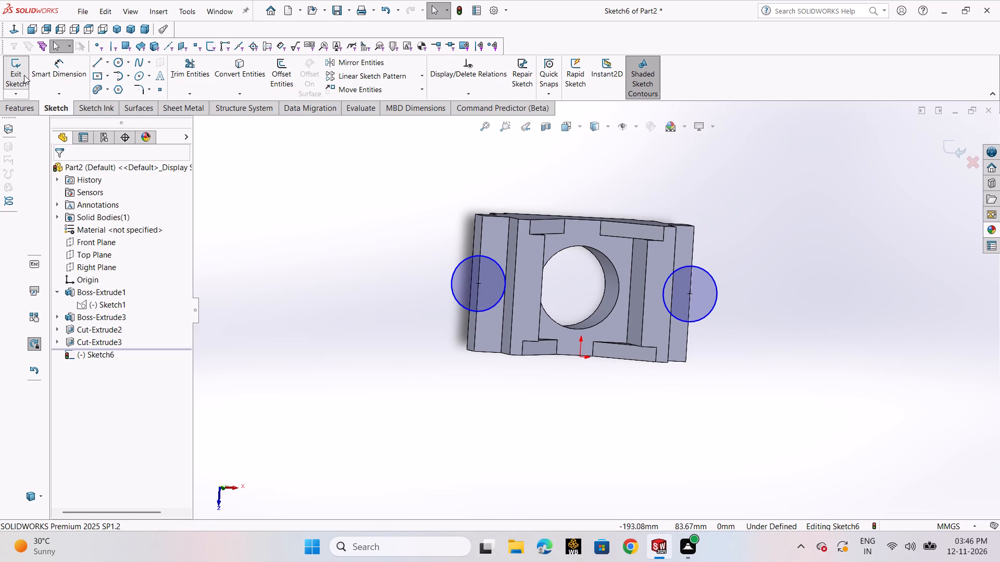
click(24, 75)
click(182, 70)
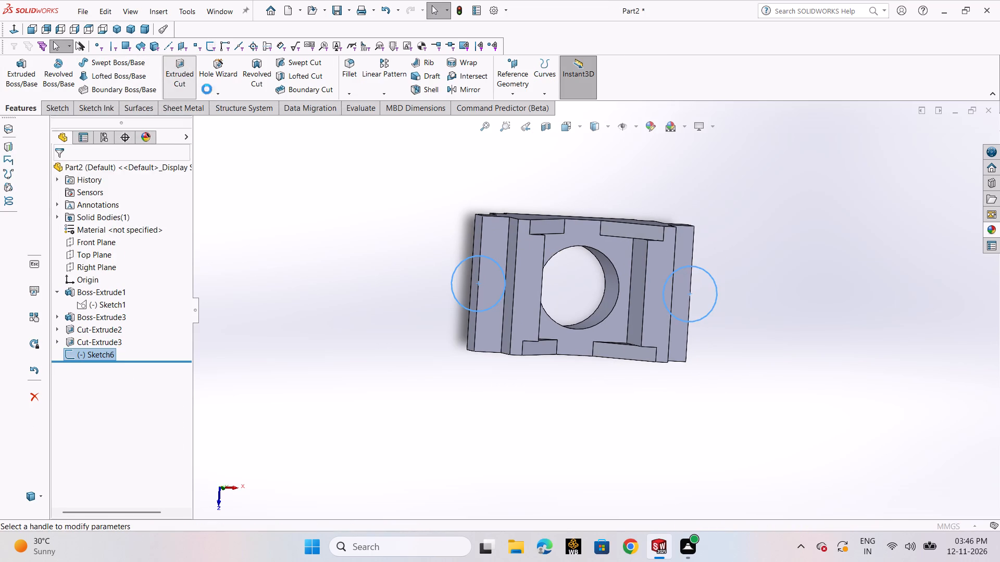
middle_drag(771, 256, 714, 161)
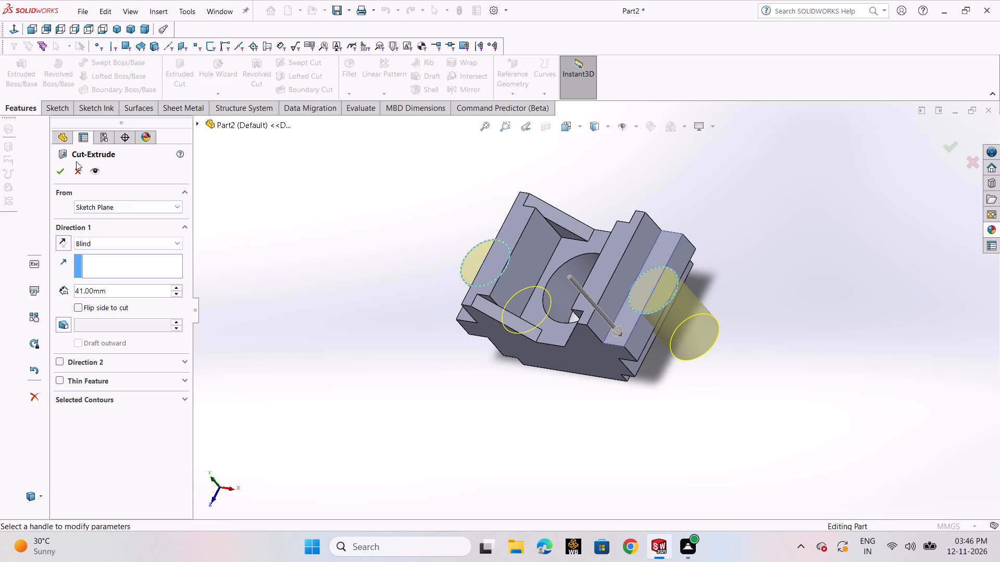
click(59, 173)
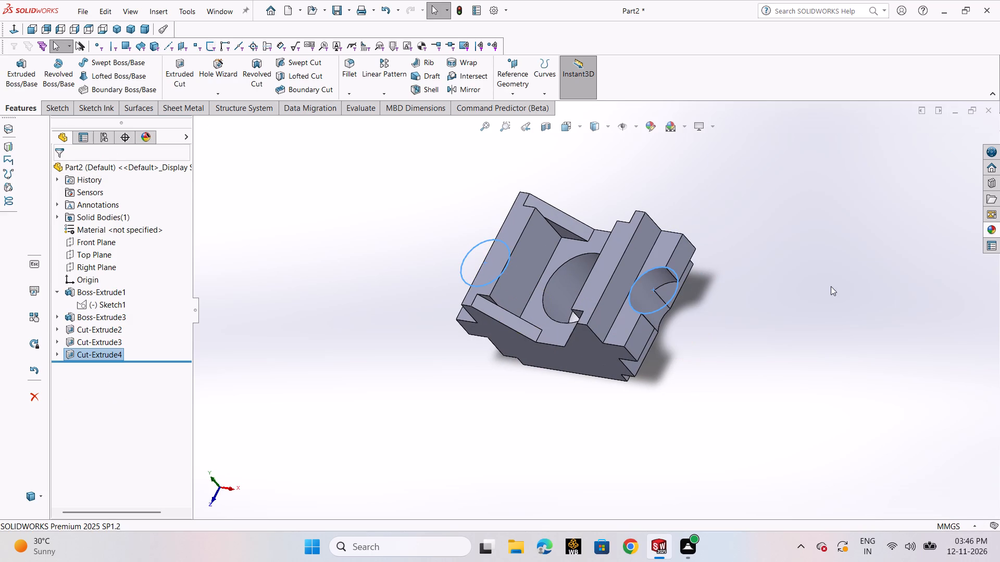
Reopen the side cut's sketch and dimension the -X circle's diameter as 26 mm.
middle_drag(818, 286, 773, 270)
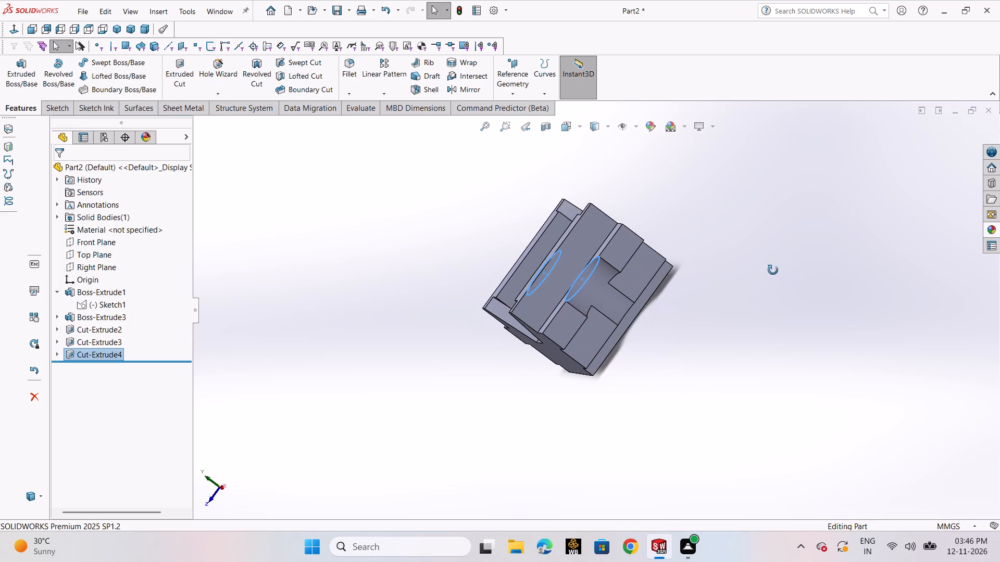
middle_drag(773, 270, 805, 249)
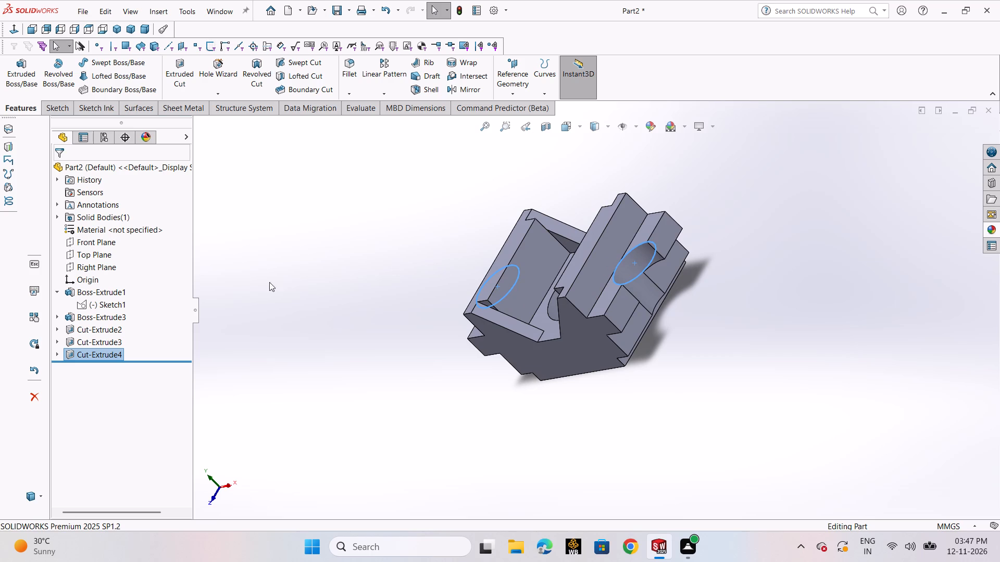
click(58, 355)
click(96, 364)
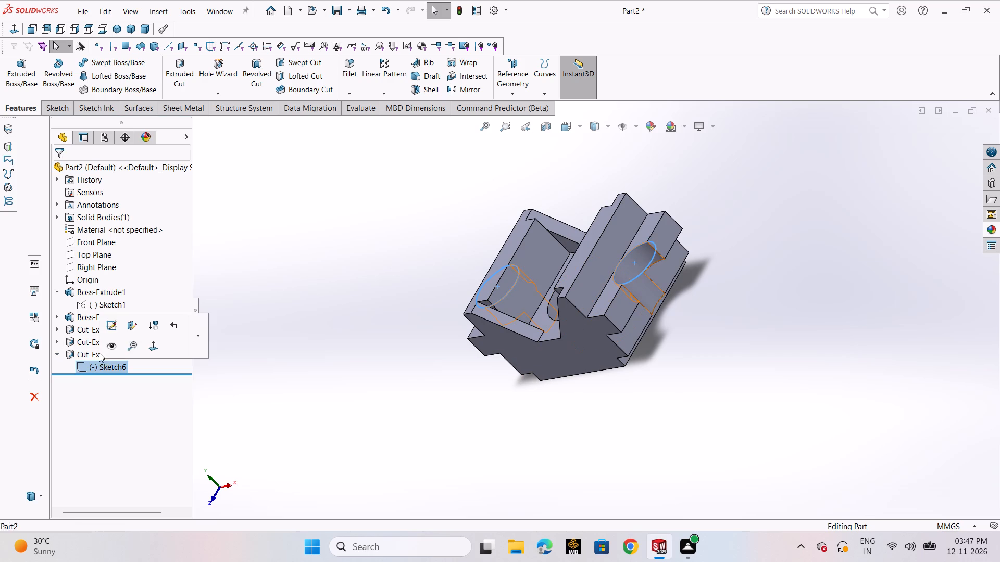
click(108, 328)
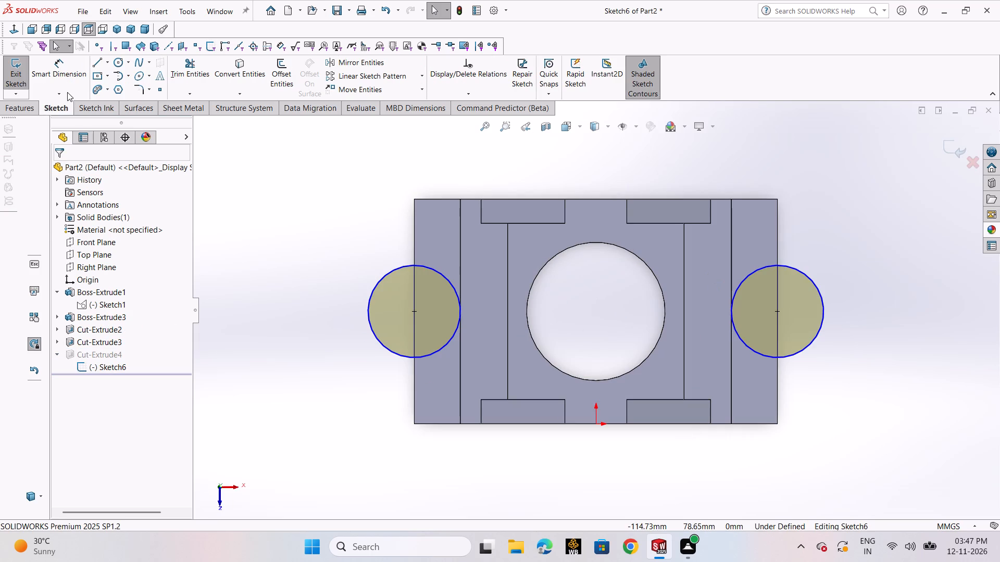
click(63, 86)
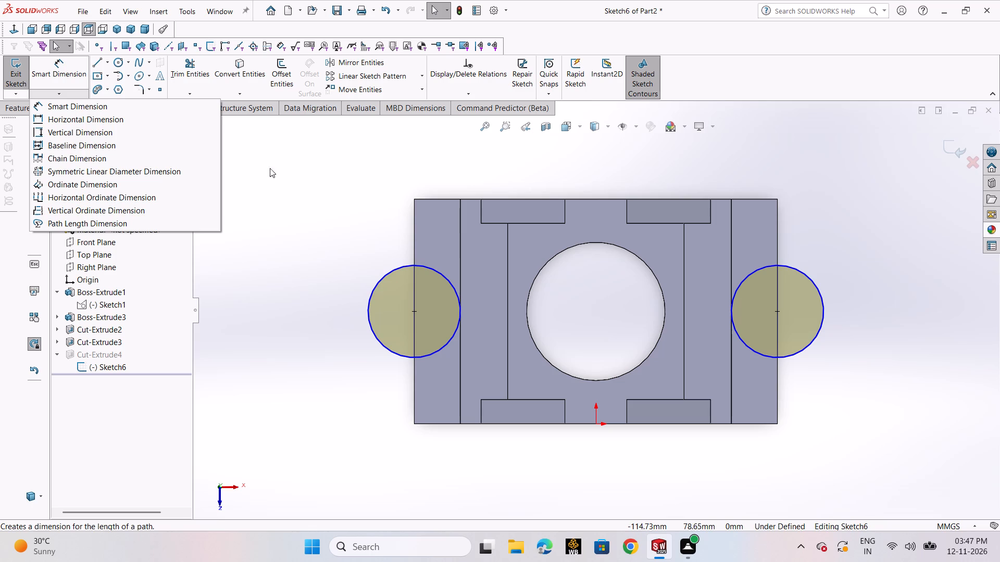
click(138, 107)
click(372, 286)
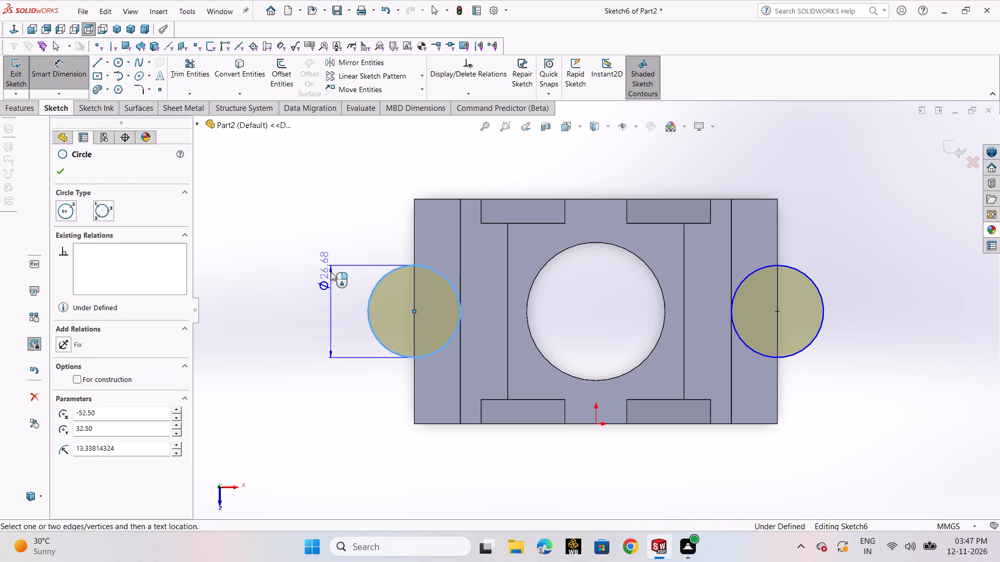
click(323, 272)
text(26)
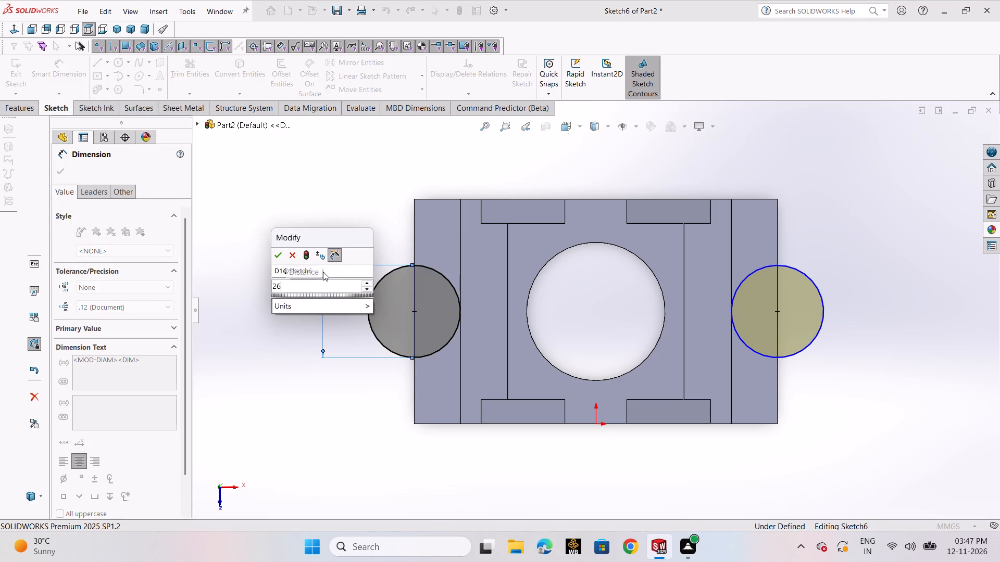
key(Return)
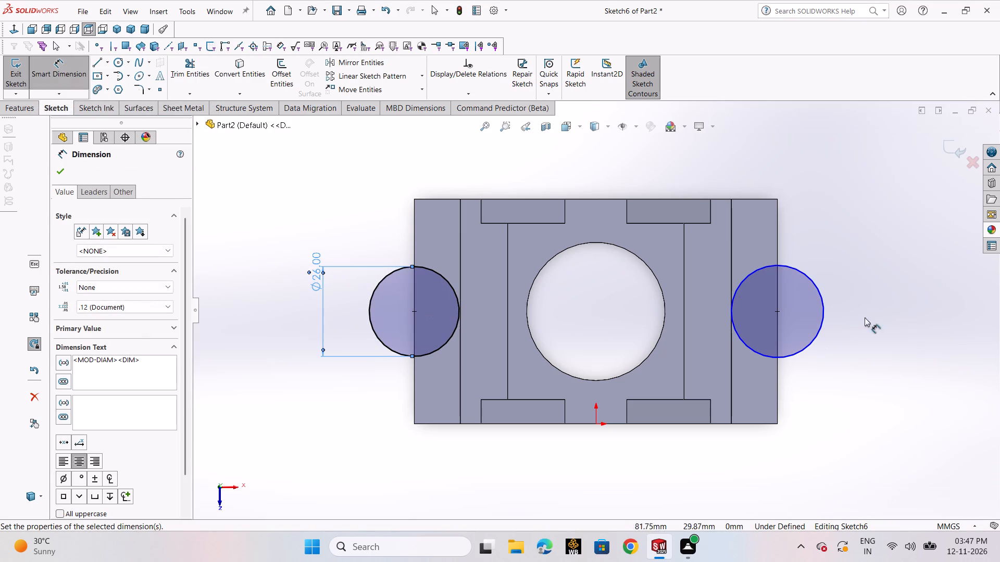
Dimension the +X circle's diameter as 26 mm.
click(826, 306)
click(863, 315)
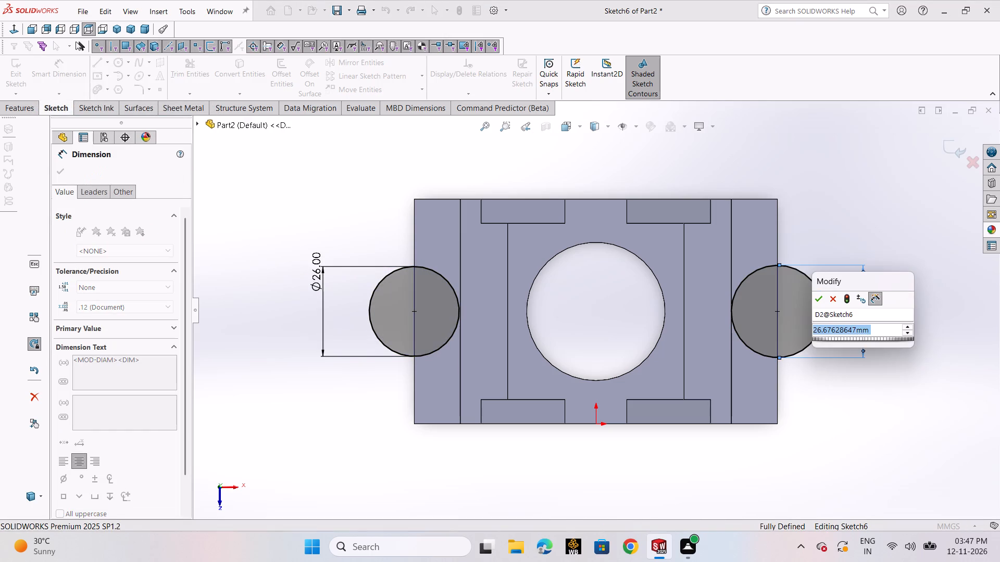
key(2)
key(6)
key(Return)
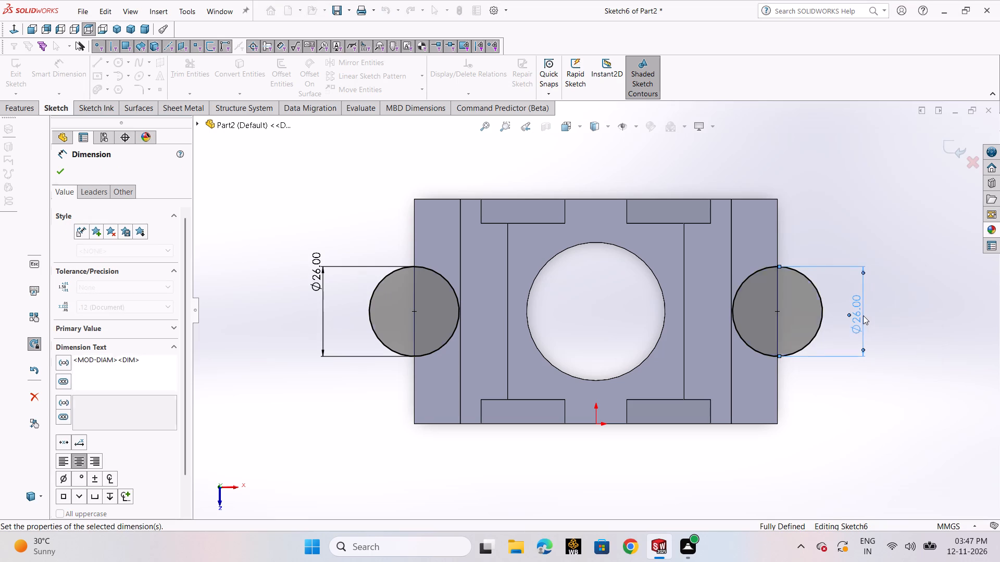
click(59, 177)
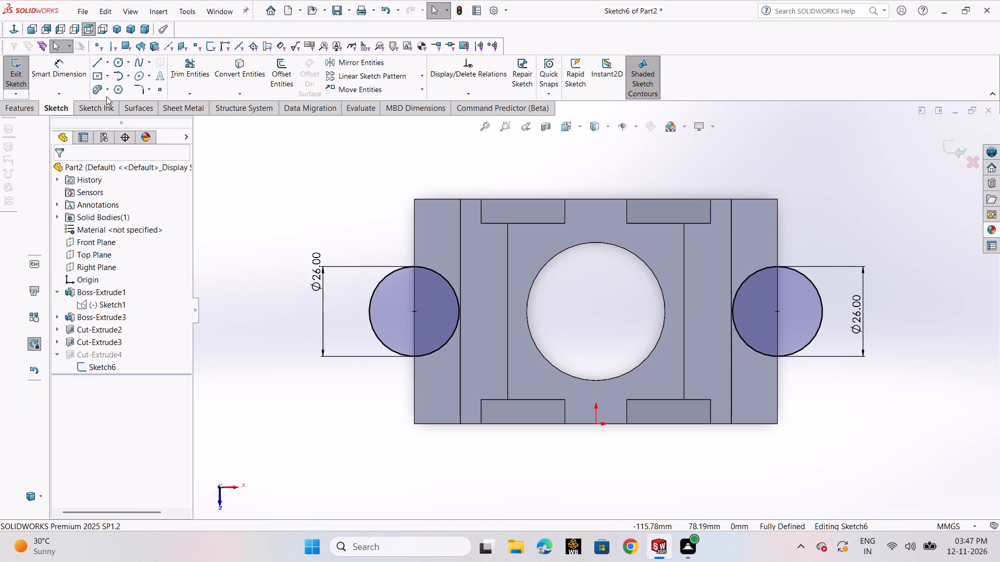
Add a Horizontal relation between the centres of the two side circles.
click(463, 98)
click(465, 117)
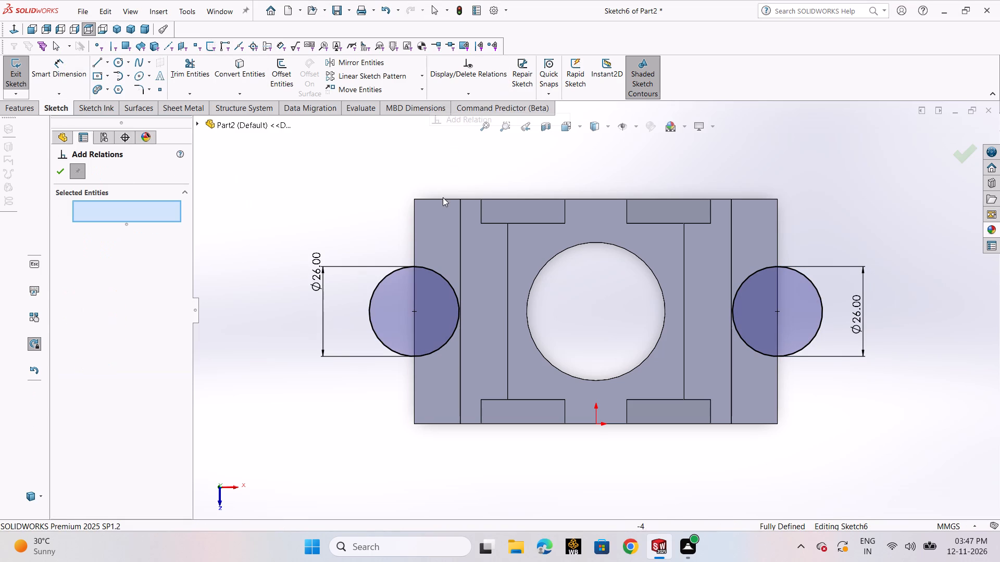
click(417, 311)
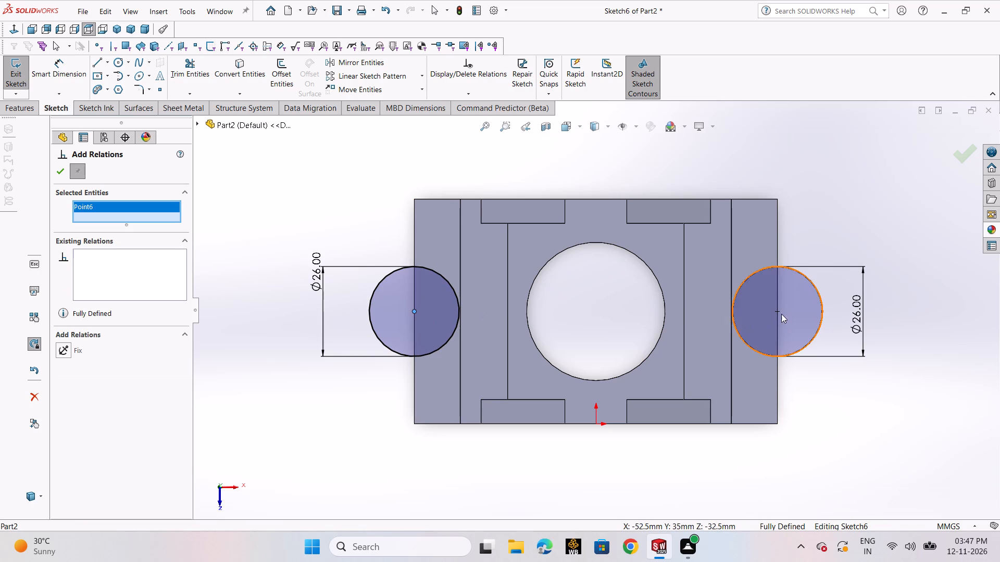
click(778, 311)
click(88, 360)
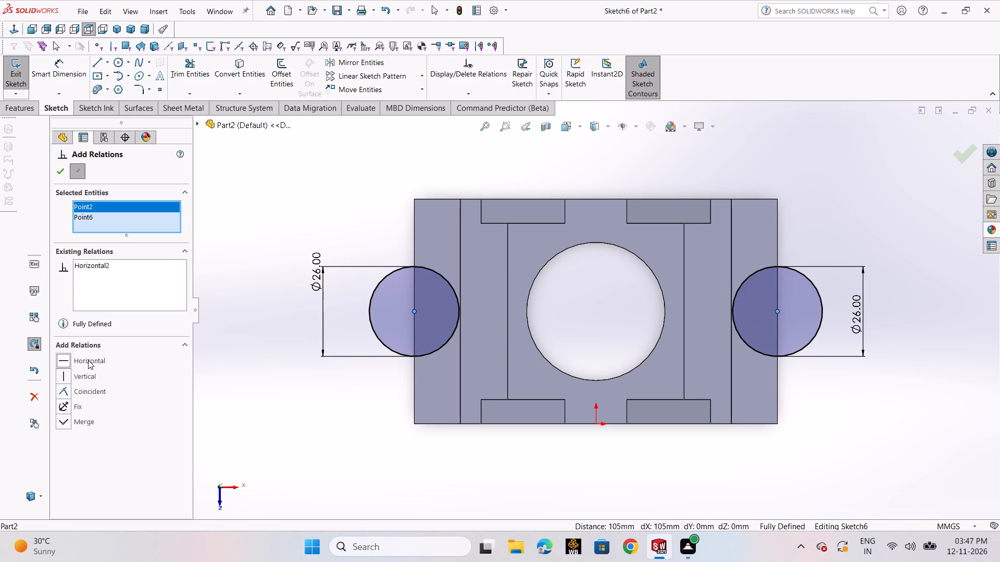
click(64, 176)
click(289, 232)
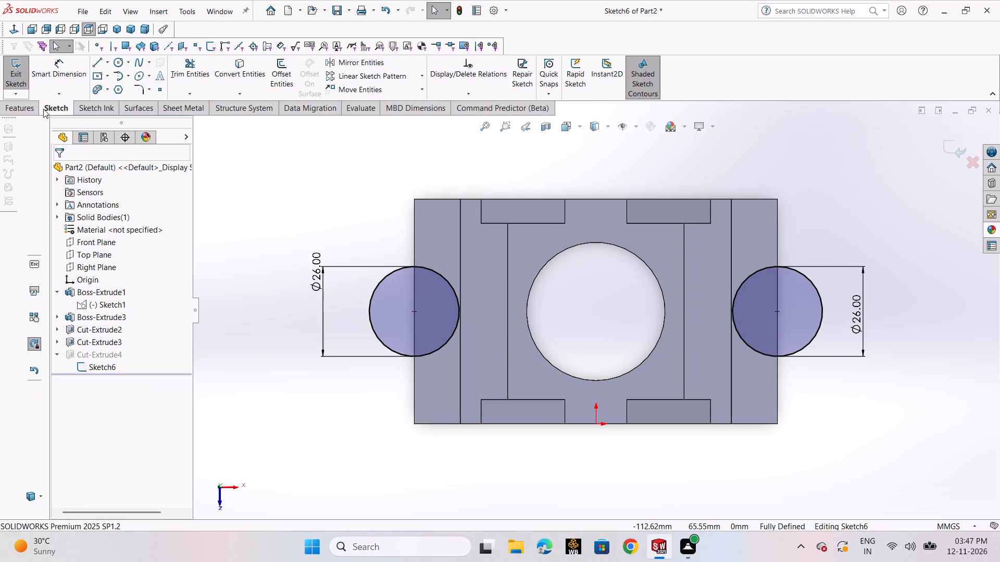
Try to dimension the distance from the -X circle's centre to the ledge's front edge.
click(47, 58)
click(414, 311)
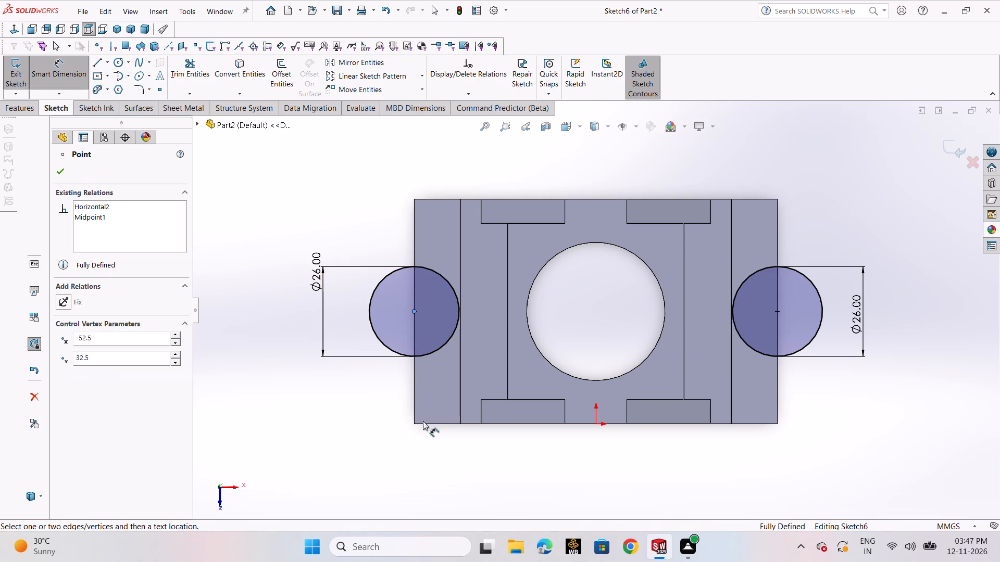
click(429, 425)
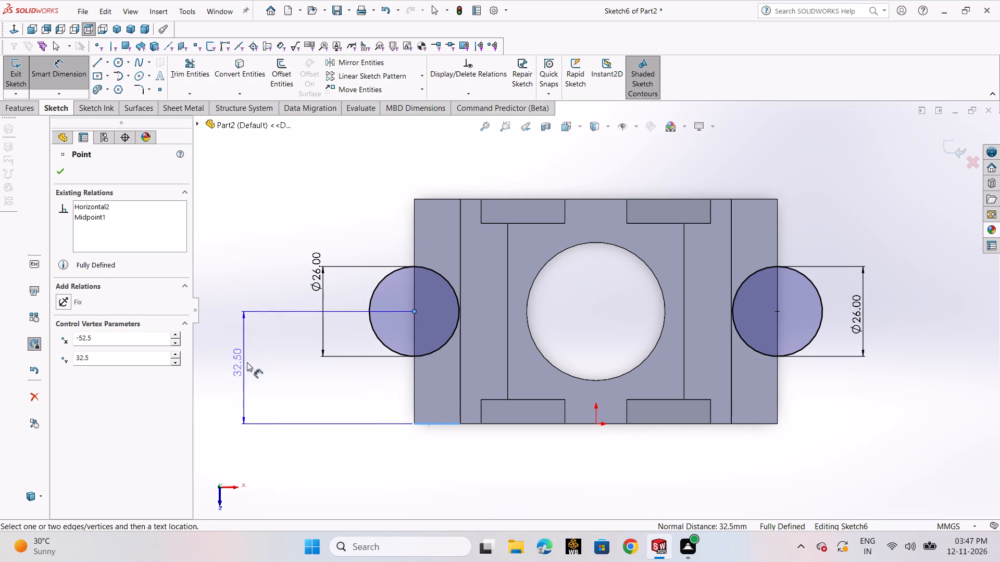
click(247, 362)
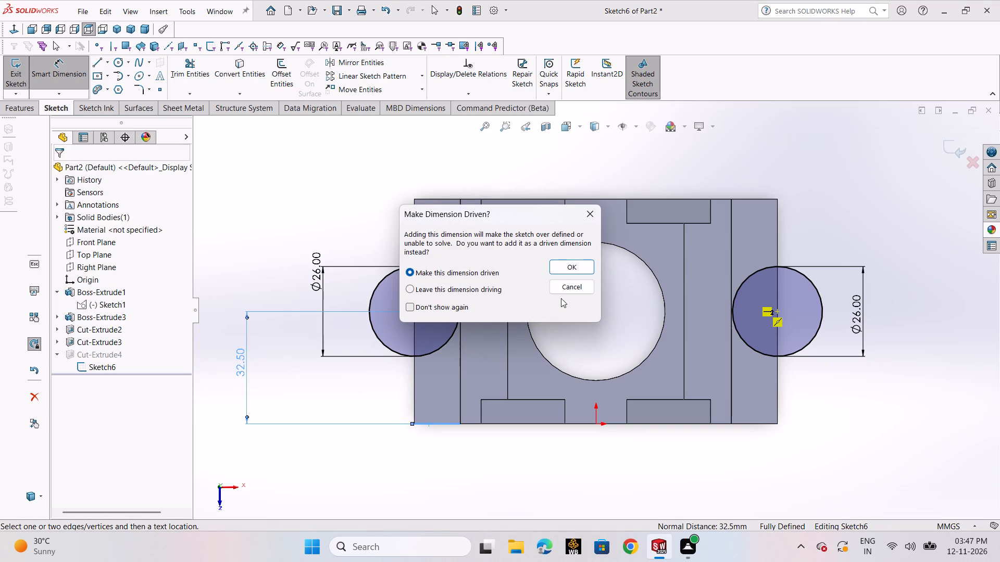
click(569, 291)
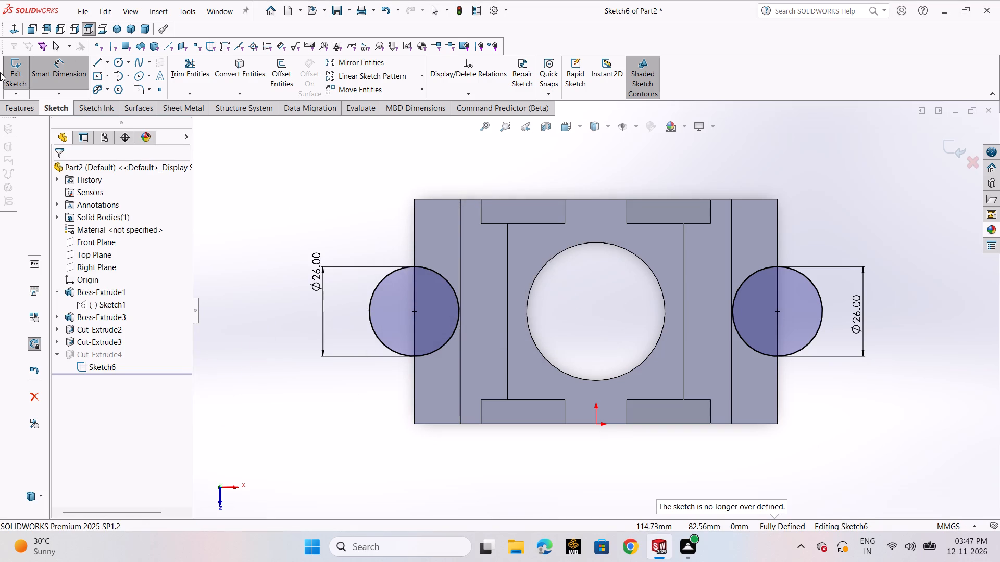
Exit the edited sketch to rebuild the side cut with the 26 mm circles.
click(21, 75)
Examine the part from several angles, checking the side ledge cutouts, central hole and V-notch.
middle_drag(293, 251, 269, 211)
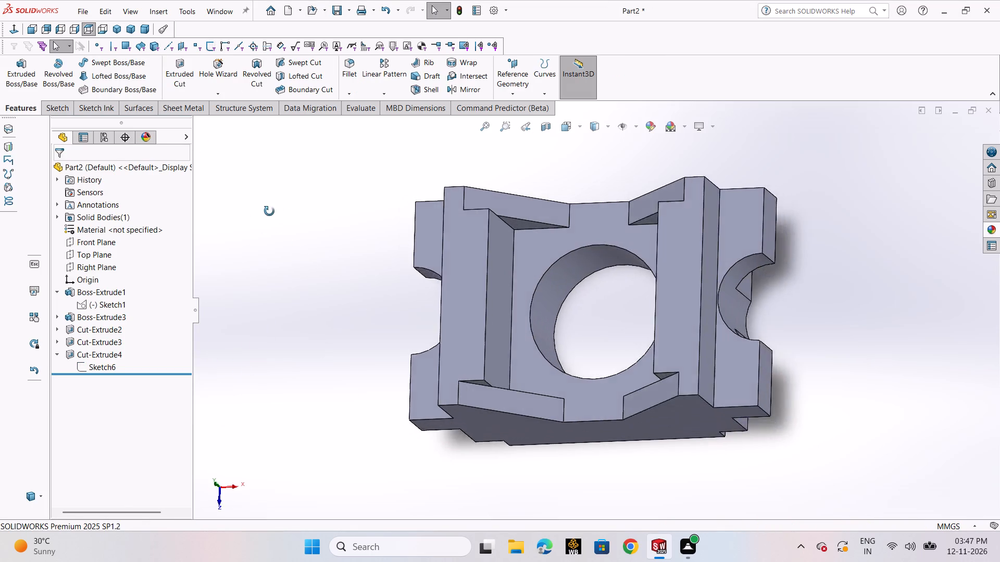
middle_drag(269, 211, 302, 210)
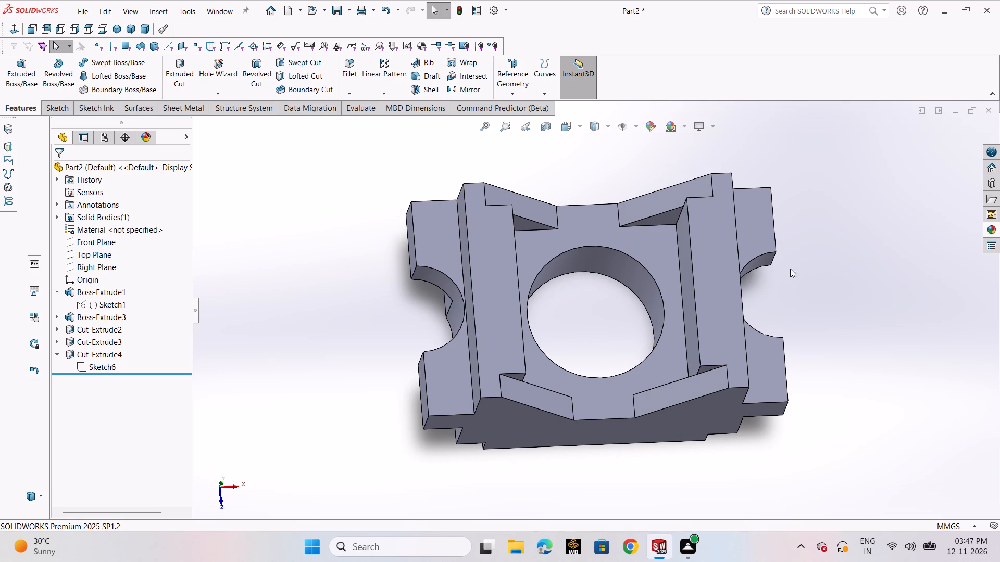
scroll(783, 266, down, 1)
scroll(788, 291, up, 3)
middle_drag(784, 363, 776, 247)
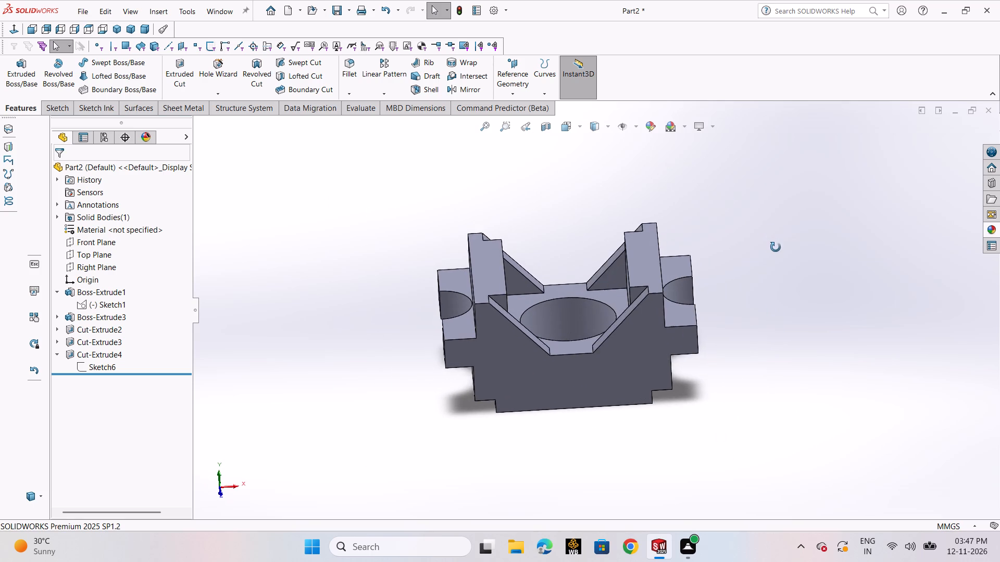
middle_drag(776, 247, 776, 250)
scroll(689, 343, down, 3)
scroll(681, 366, up, 2)
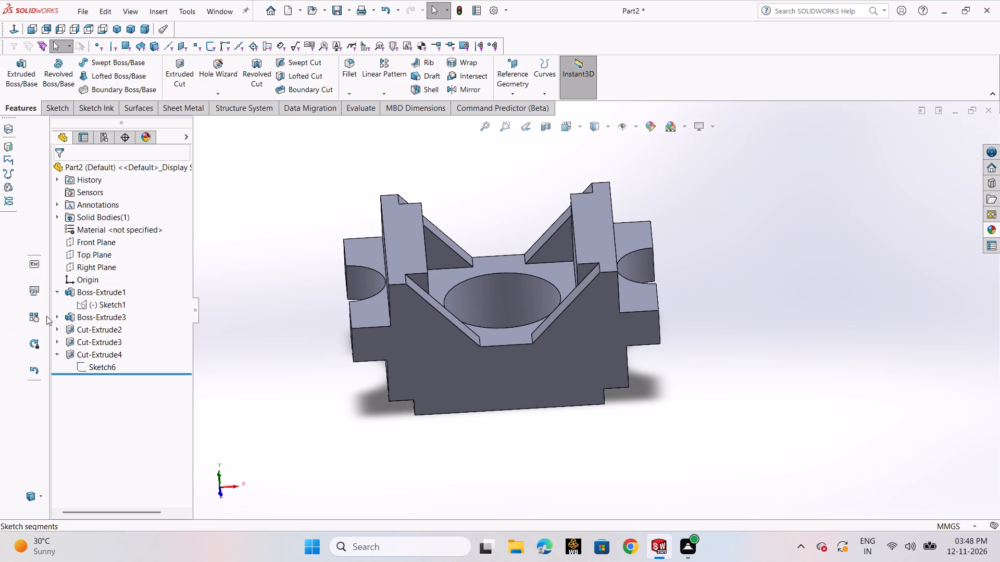
Edit the base profile sketch and make the upper and lower vertical side lines on the -X side collinear.
click(87, 305)
click(105, 270)
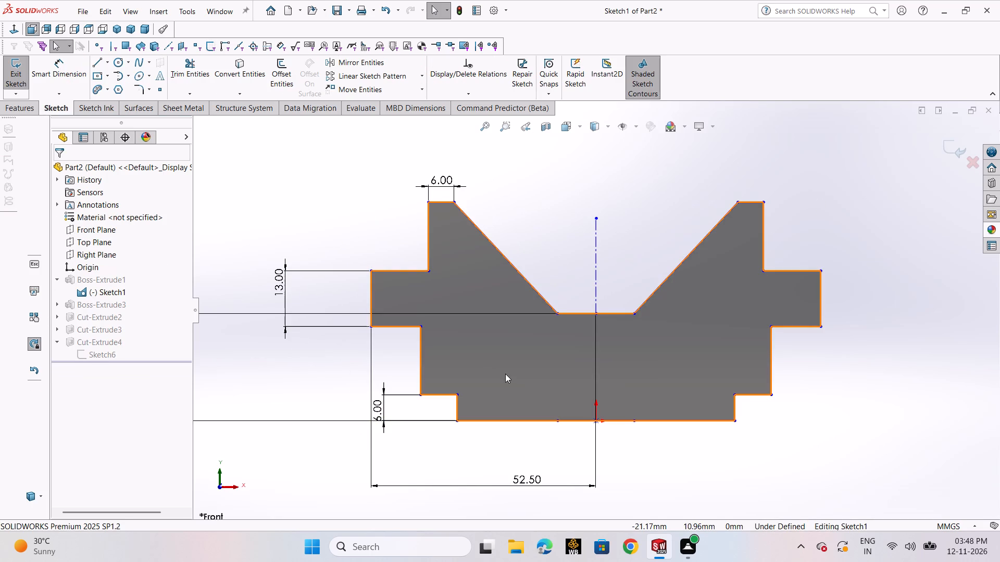
click(333, 166)
click(466, 96)
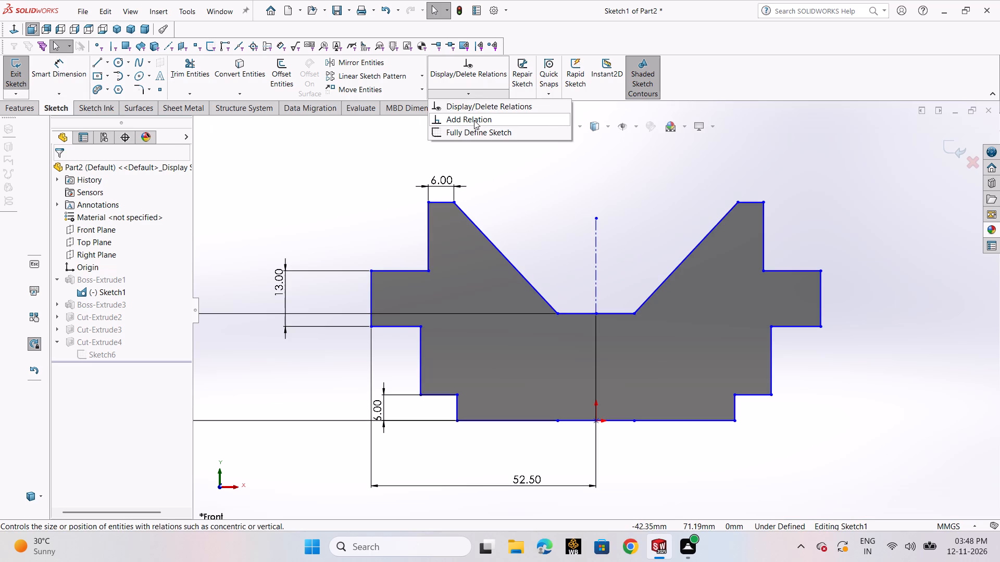
click(474, 120)
click(429, 235)
click(419, 355)
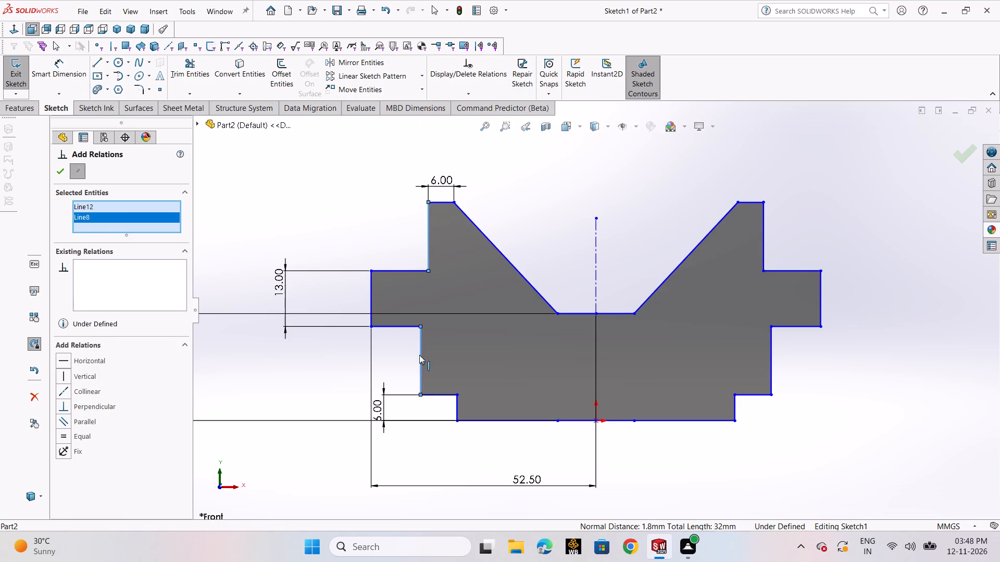
click(81, 388)
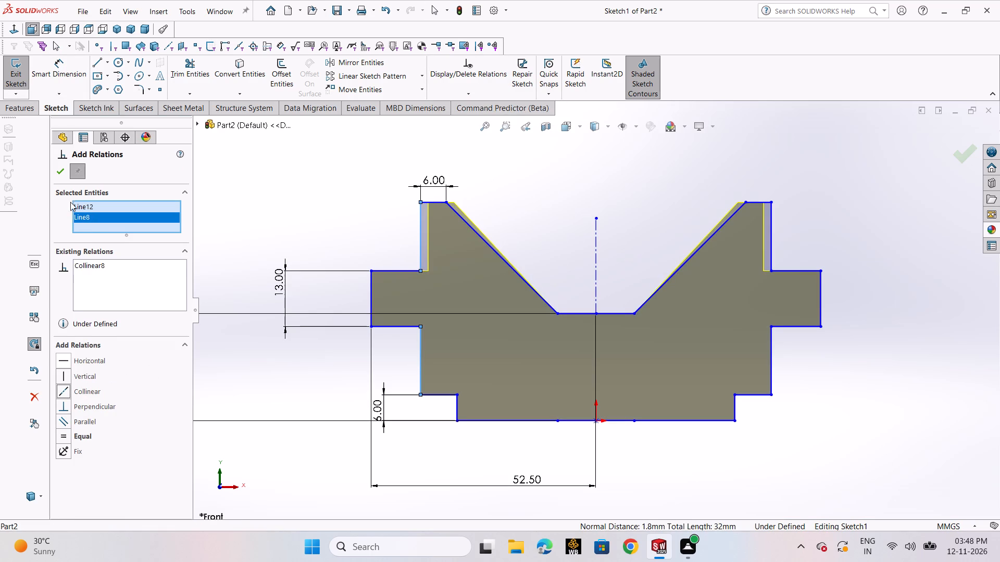
click(55, 171)
click(237, 183)
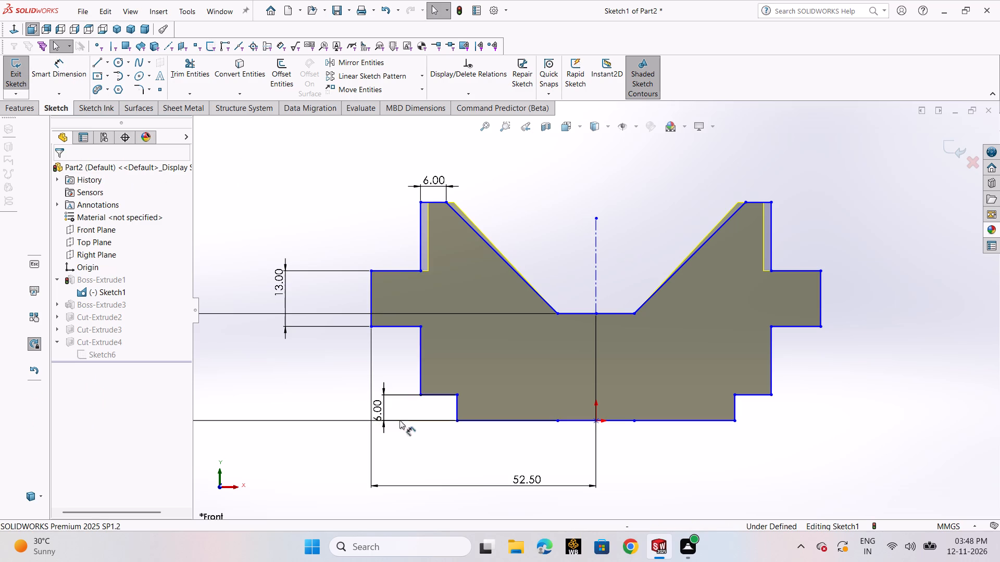
Delete the 52.5 mm half-width dimension between the -X ledge's outer line and the origin.
scroll(406, 421, up, 2)
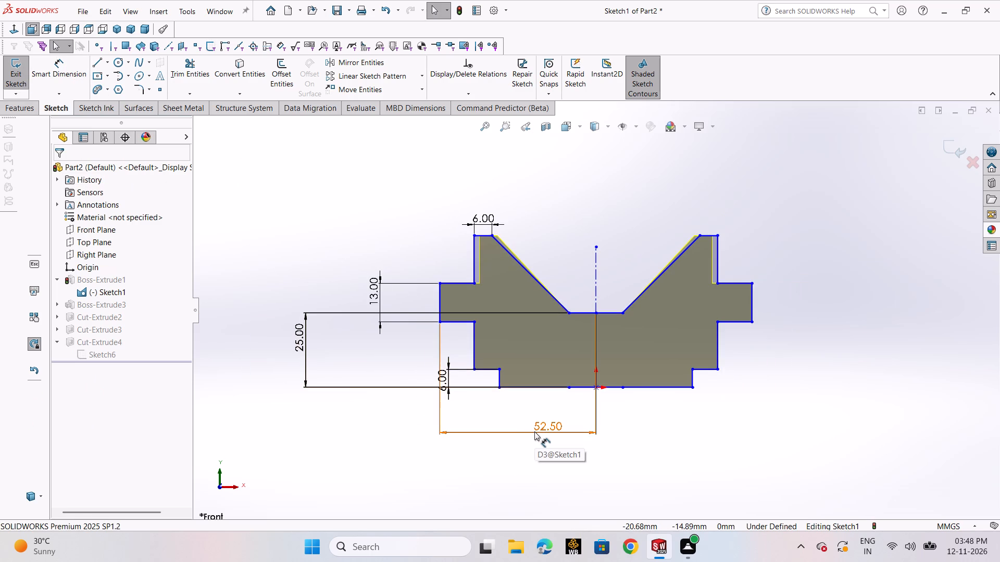
click(534, 431)
key(Delete)
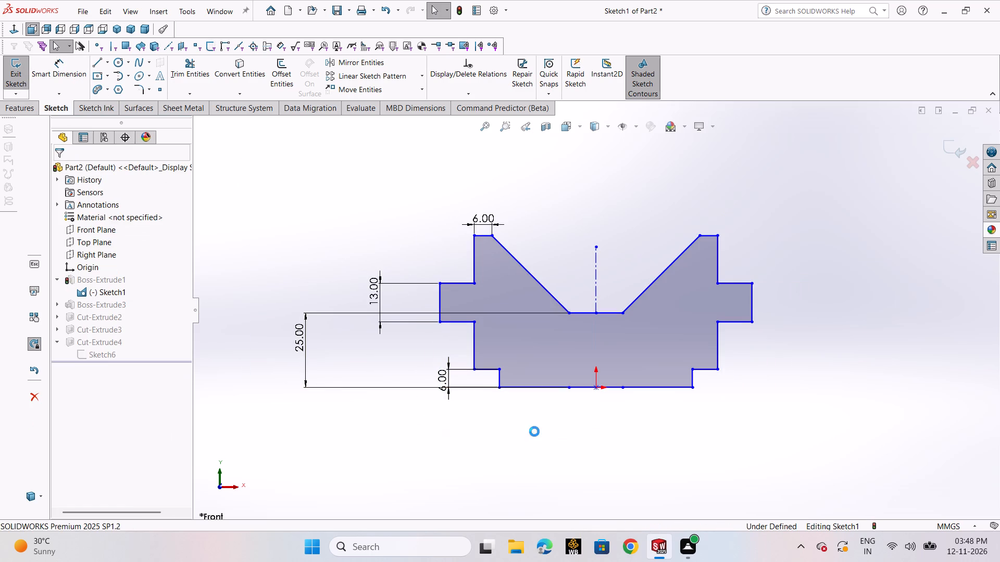
Dimension the distance from the lower -X body side line to the base line's centre point as 105/2 (52.5 mm).
click(68, 75)
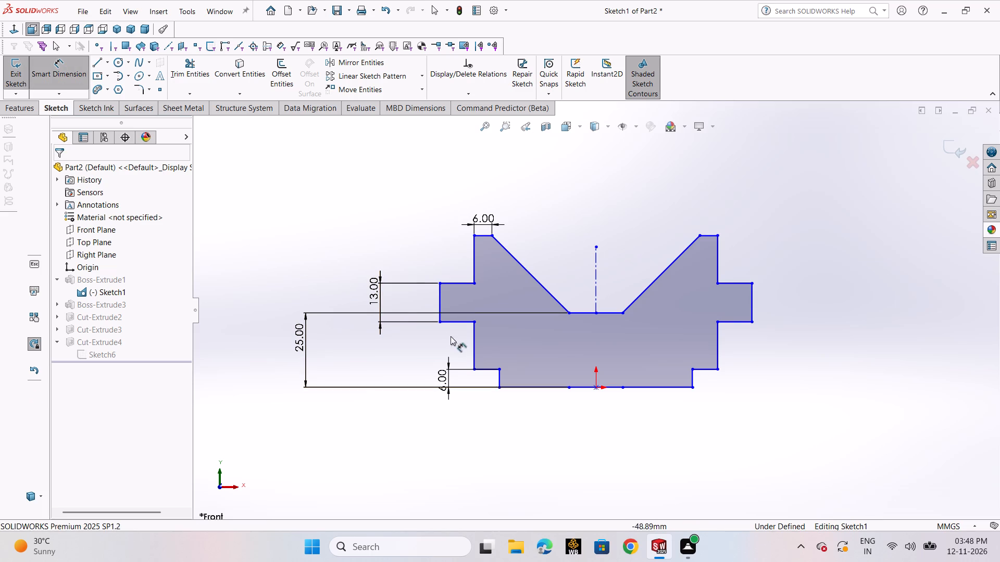
click(473, 349)
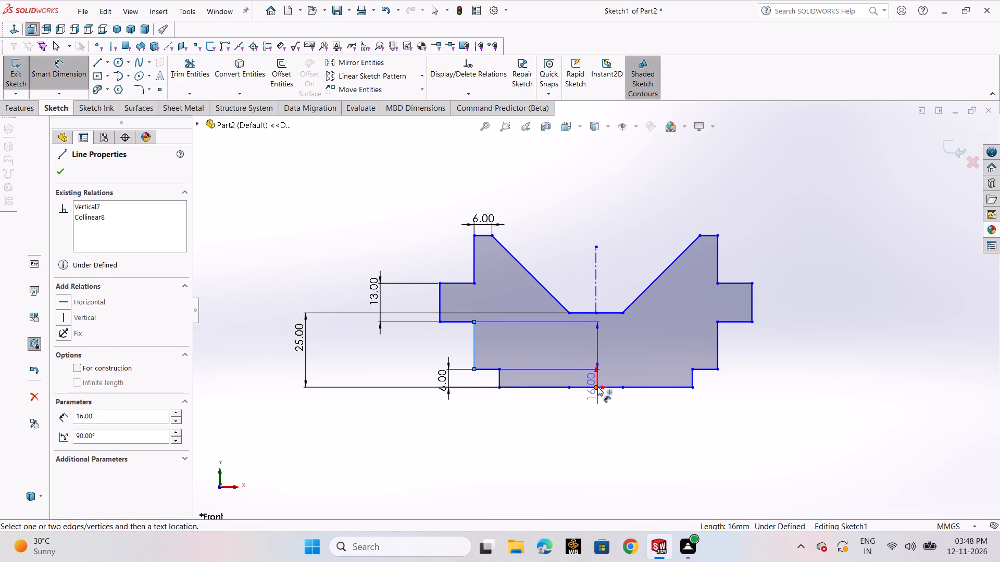
click(597, 387)
click(551, 453)
text(105)
text(/2)
key(Return)
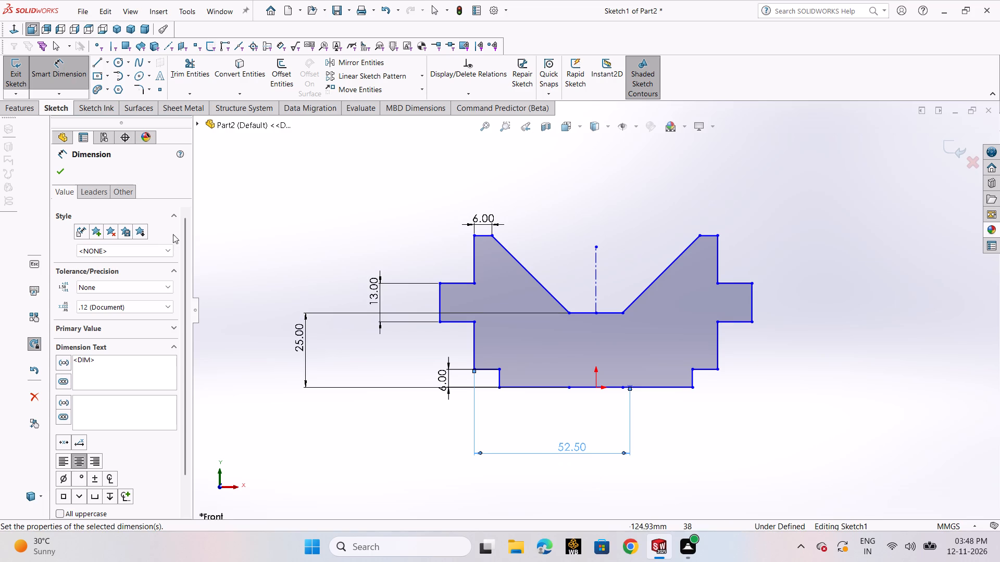
click(59, 175)
click(264, 181)
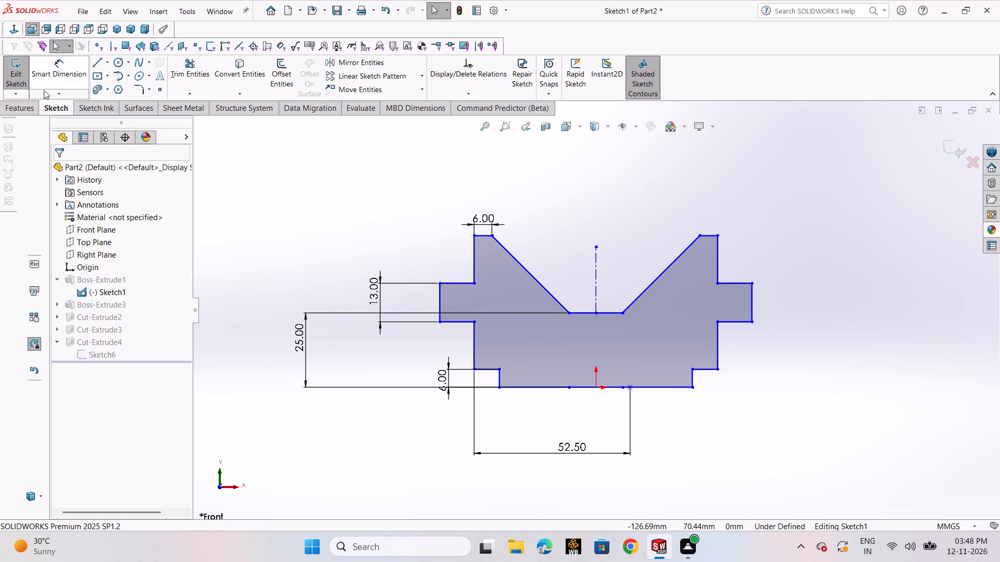
Dimension the distance from the origin to the -X ledge's outer vertical line and set it to 125/2 (62.5 mm).
click(50, 79)
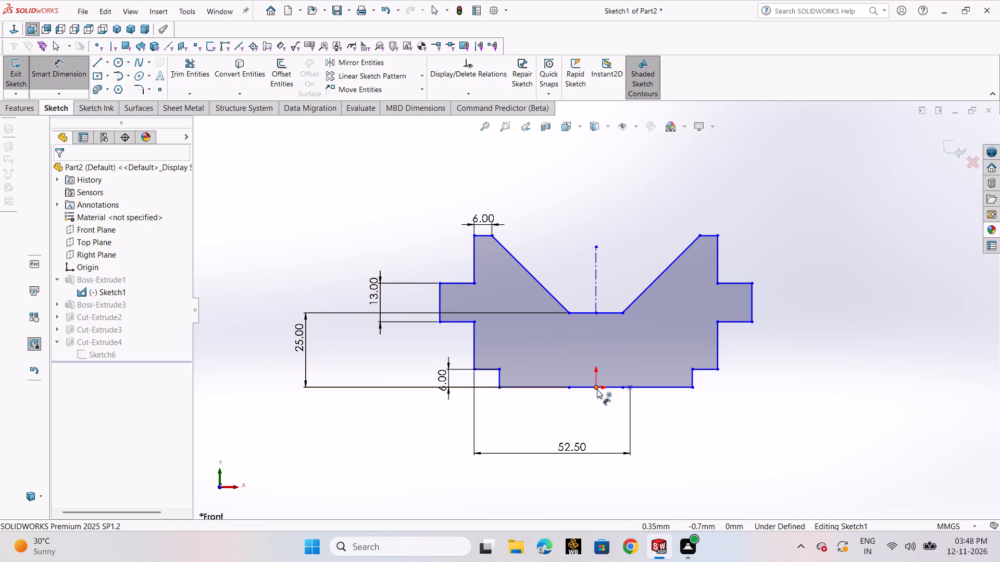
click(597, 389)
click(443, 307)
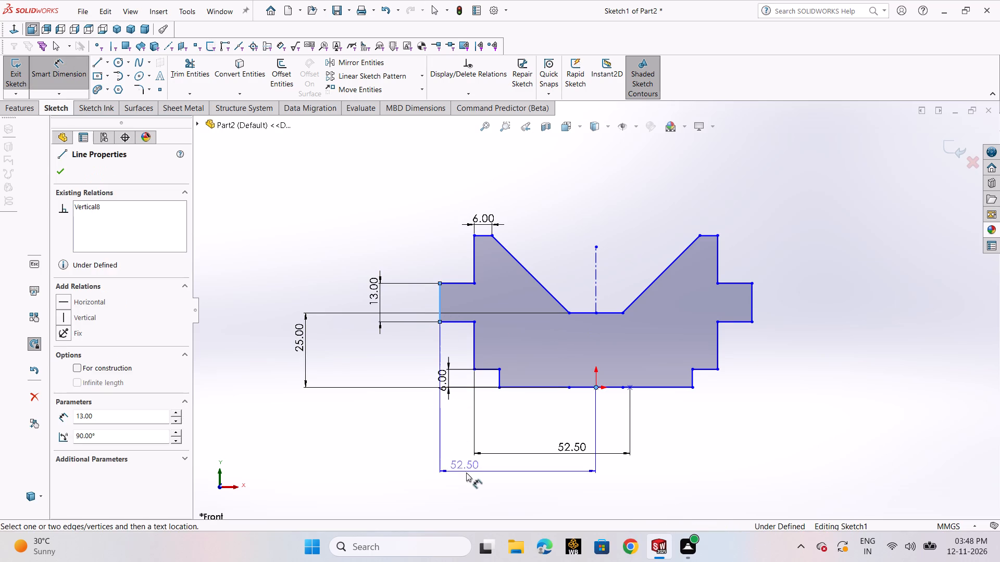
click(485, 481)
text(10)
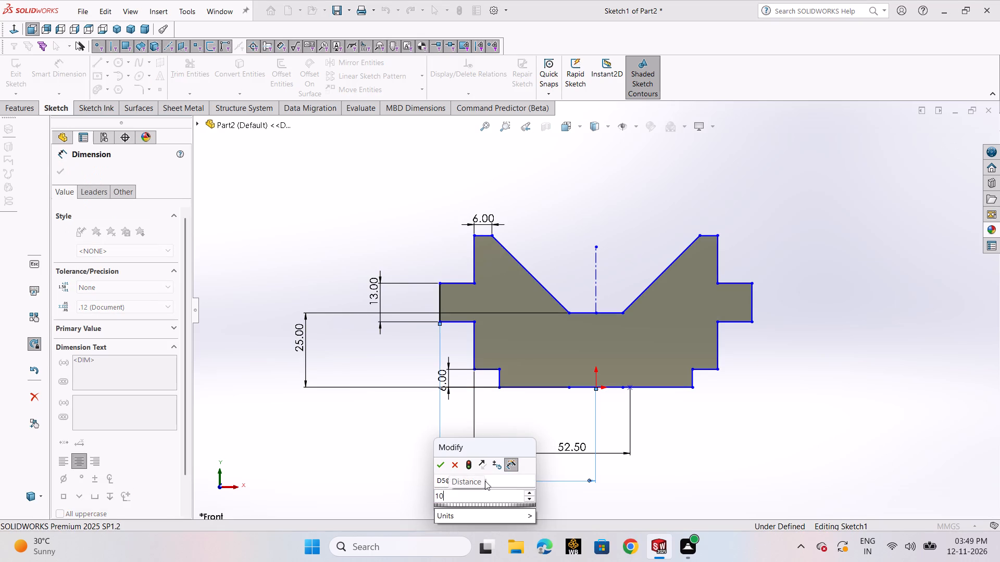
text(5+20)
key(Return)
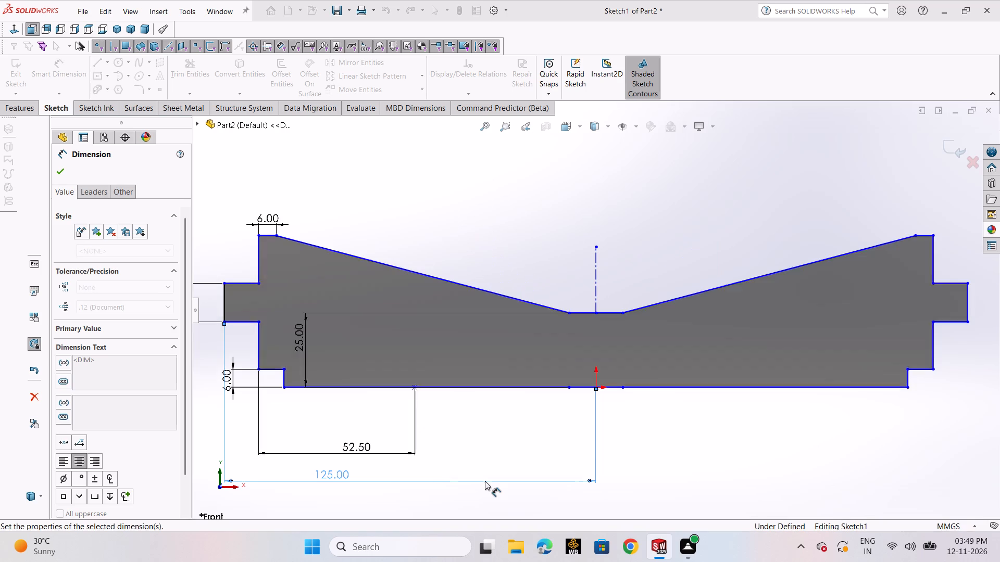
double_click(338, 480)
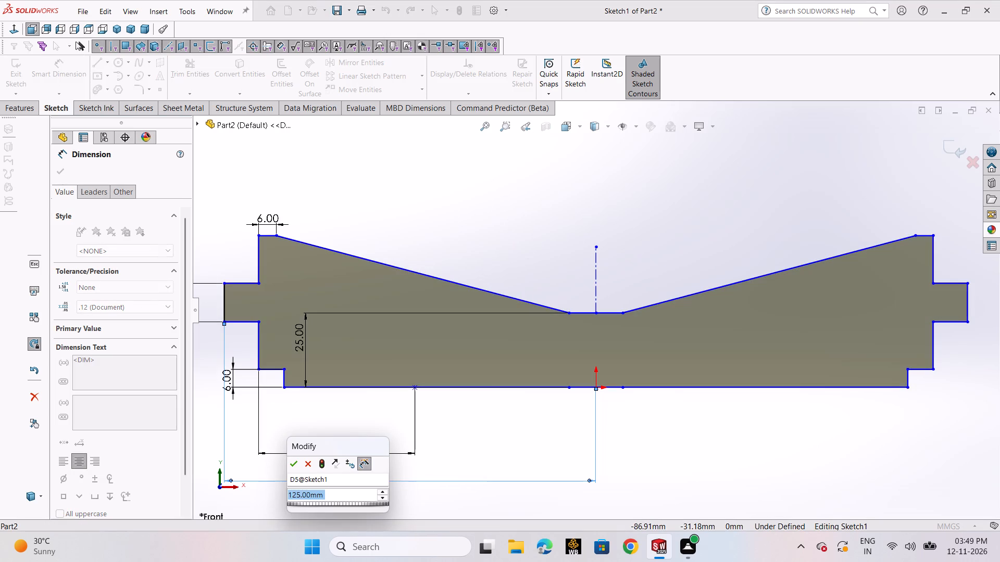
text(125/2)
key(Return)
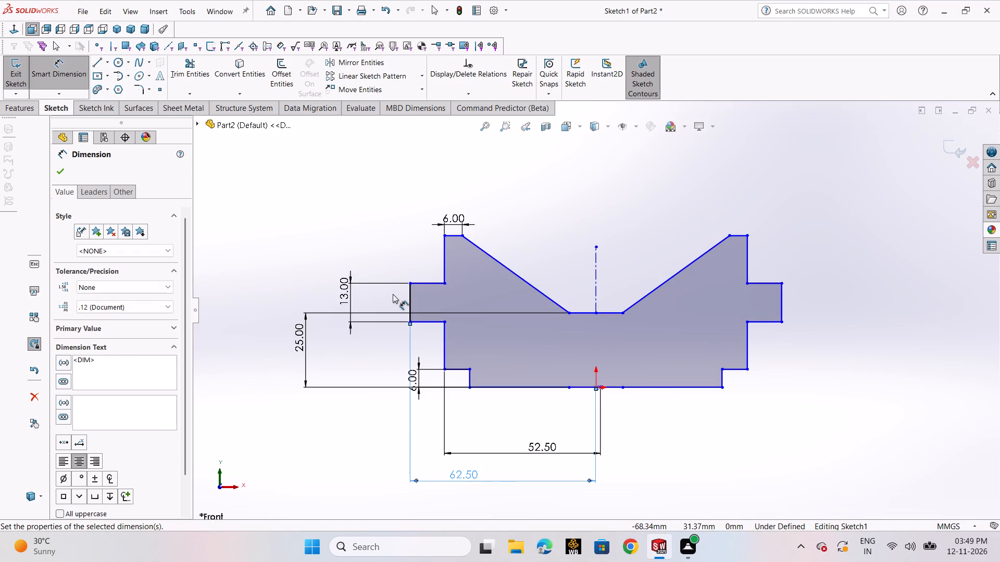
click(58, 174)
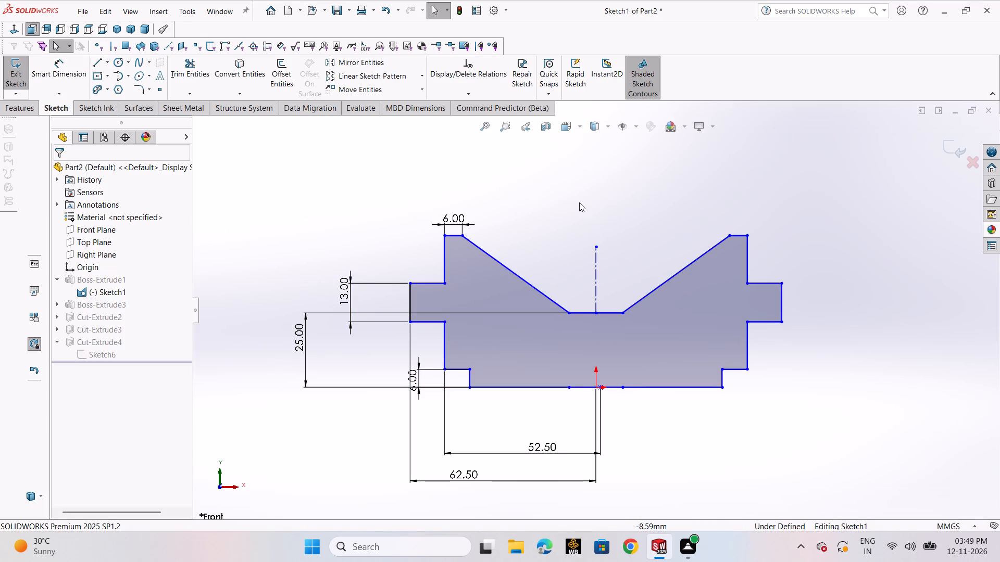
click(584, 202)
Exit the base profile sketch to rebuild the part and check the side ledge cutouts from above.
click(955, 151)
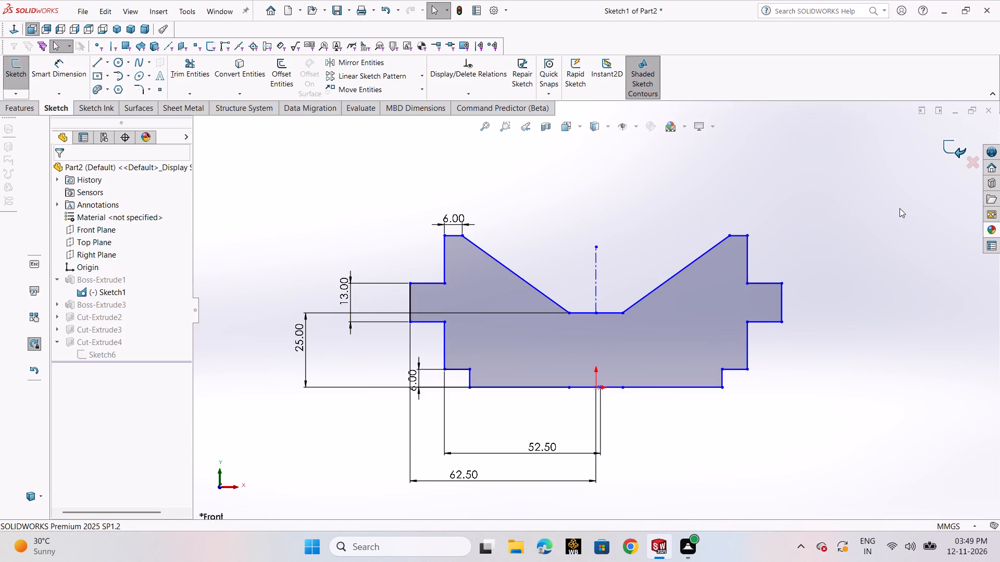
scroll(849, 248, up, 3)
middle_drag(829, 242, 784, 366)
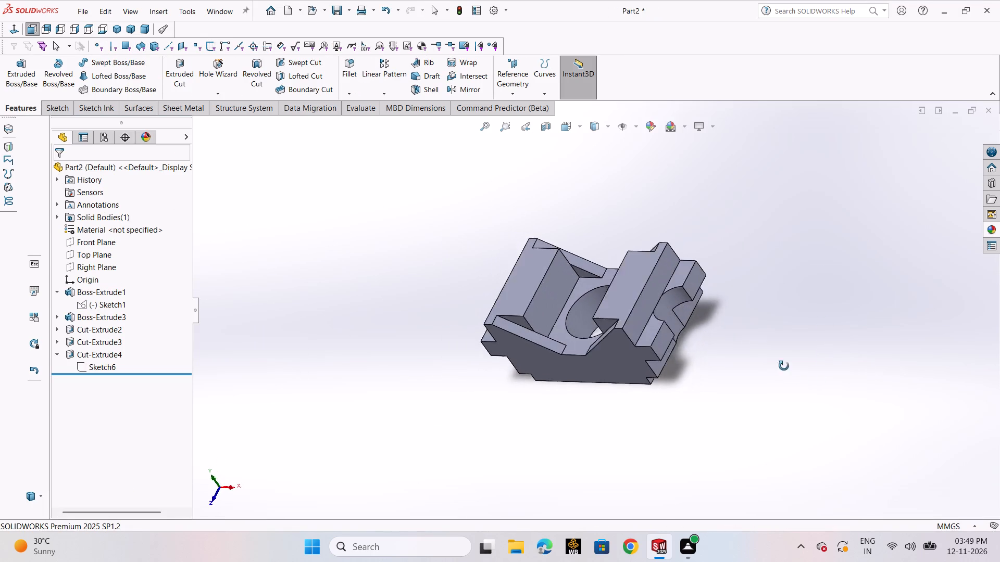
middle_drag(784, 366, 818, 412)
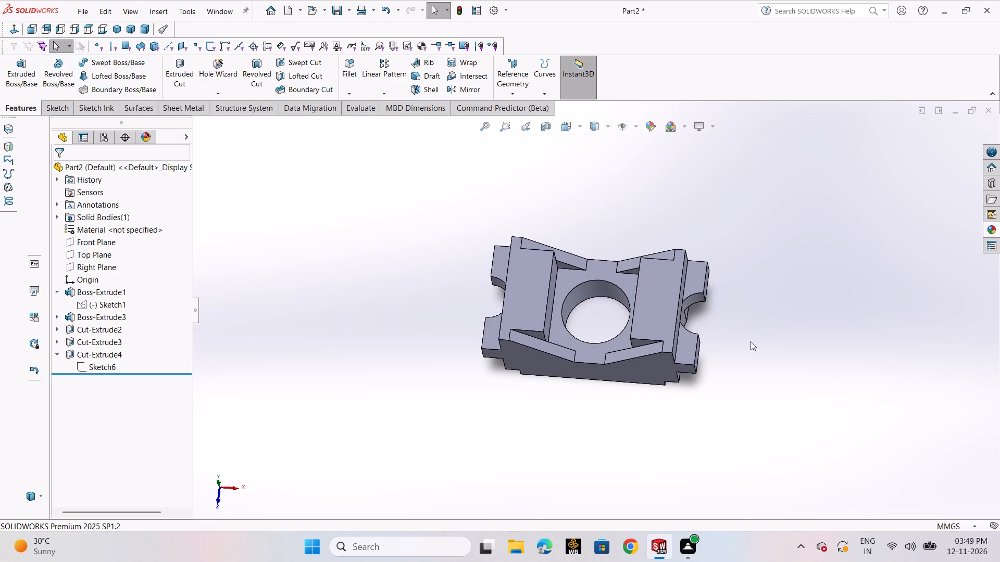
scroll(746, 340, down, 2)
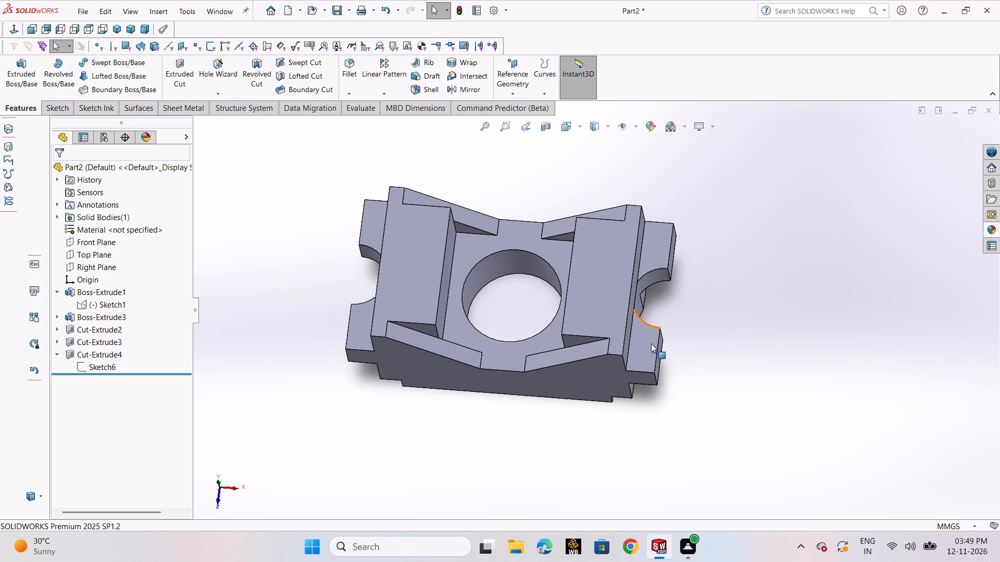
Edit the side cutout sketch and delete the +X circle's 26 mm diameter dimension.
click(99, 373)
click(103, 369)
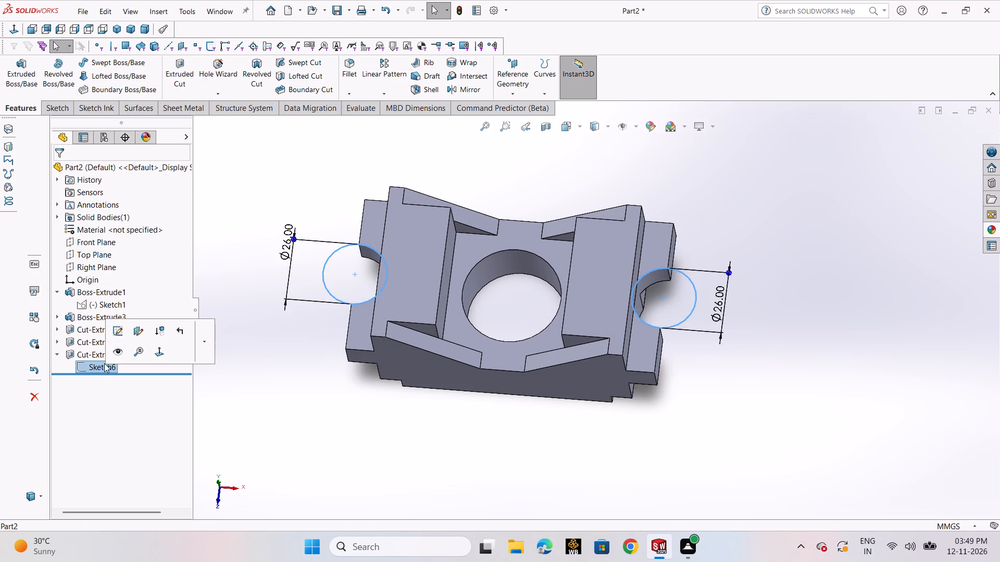
click(115, 330)
scroll(791, 299, down, 4)
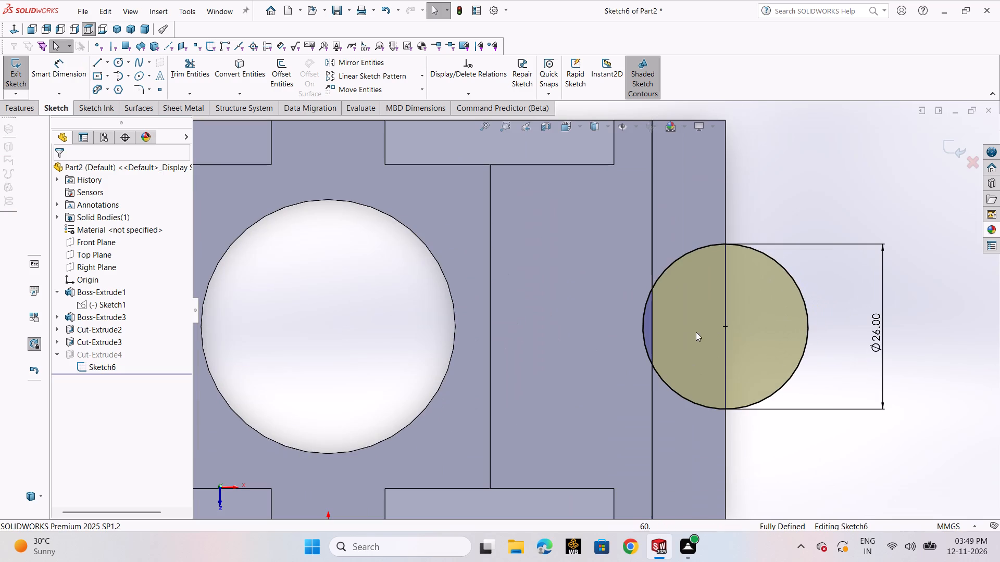
click(878, 335)
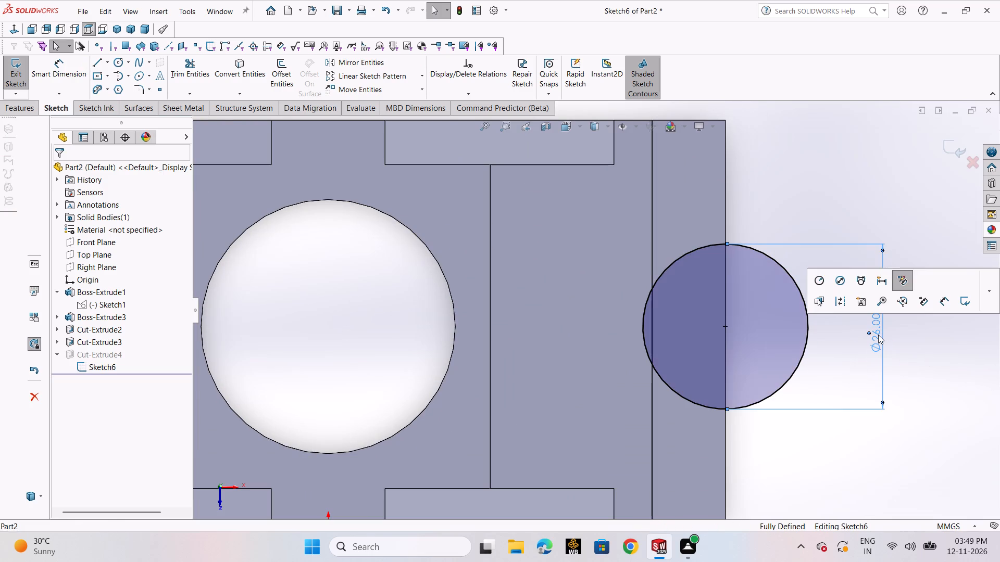
key(Delete)
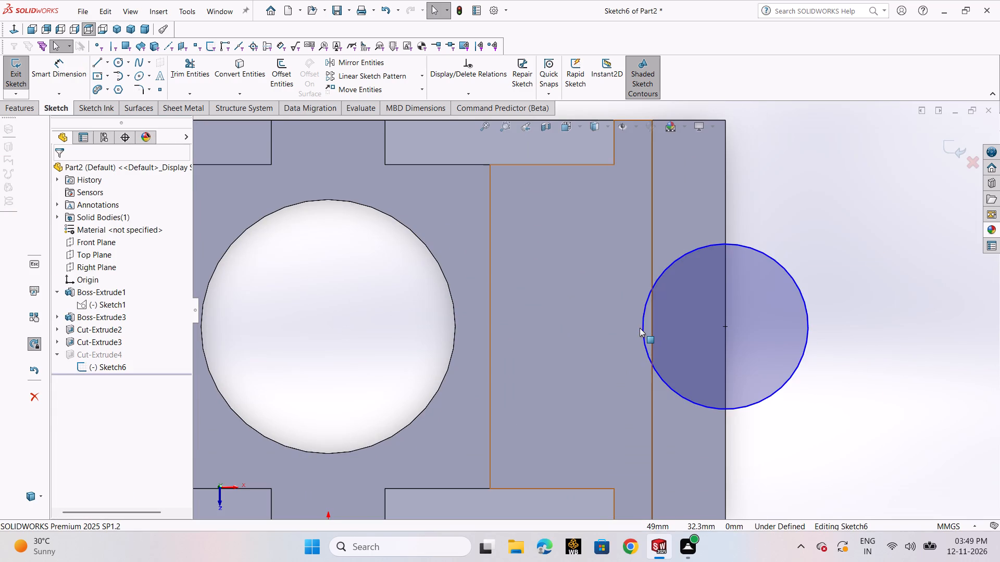
Resize the +X circle to about 23 mm diameter so that it just reaches the ledge's inner edge.
drag(642, 326, 668, 321)
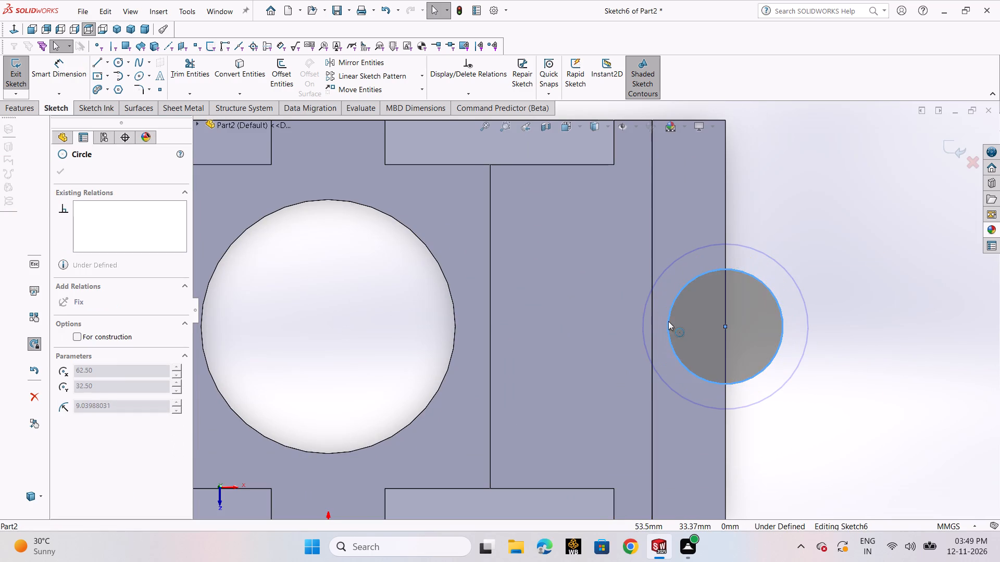
drag(668, 321, 653, 330)
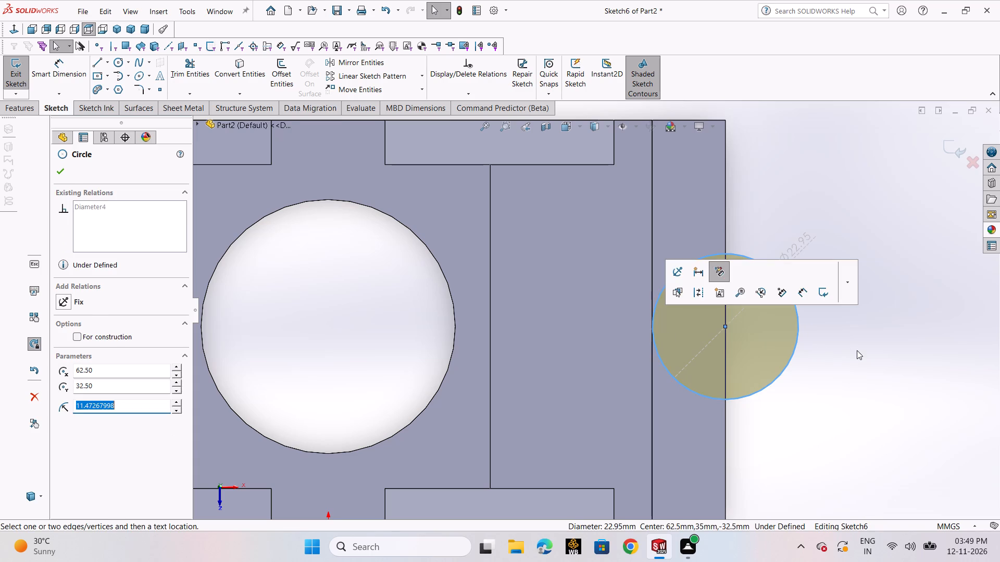
click(857, 350)
Delete the 26 mm diameter dimension from the -X circle.
scroll(560, 328, up, 6)
scroll(403, 304, down, 3)
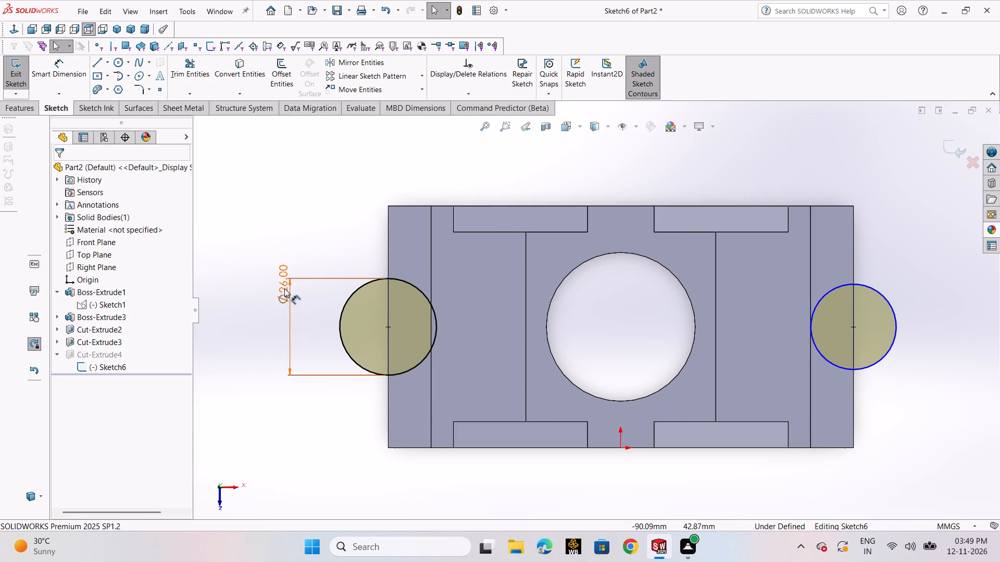
click(284, 288)
key(Delete)
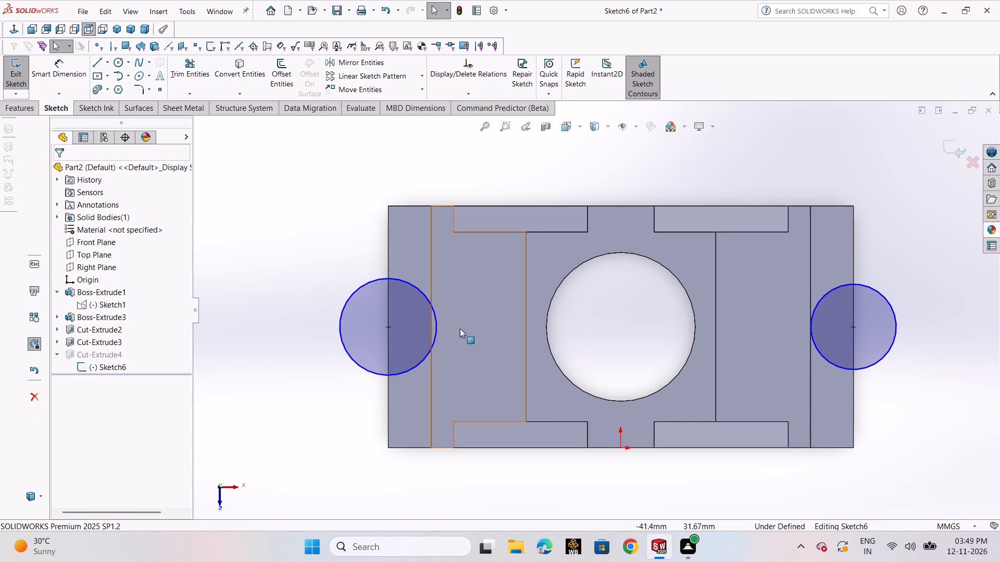
Shrink the -X circle freehand so that it just reaches the inner edge of its ledge.
scroll(450, 318, down, 2)
drag(447, 328, 441, 327)
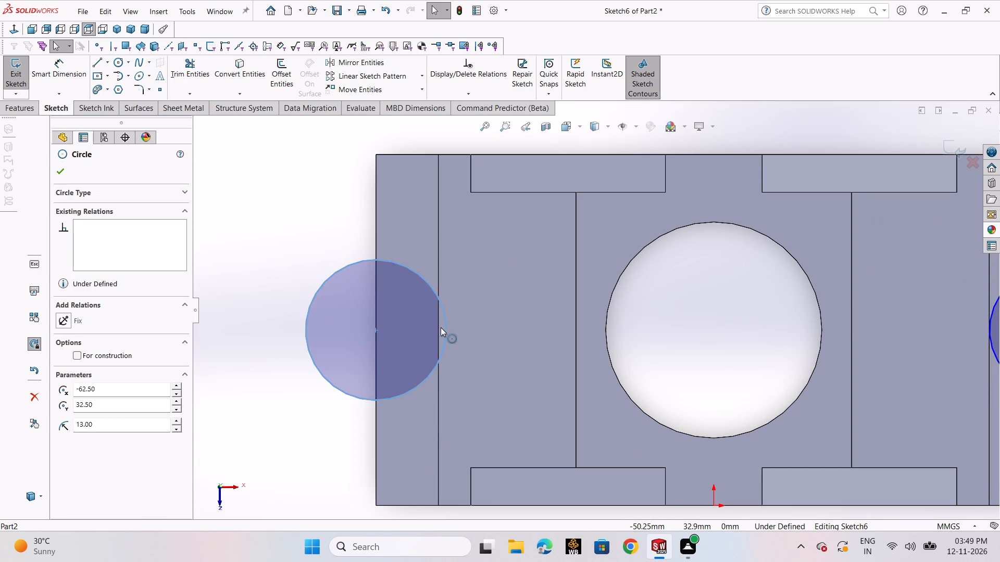
drag(441, 327, 438, 327)
click(306, 269)
Exit the side cutout sketch to rebuild the cut with the smaller circles, and check the ledges from below.
scroll(477, 309, down, 1)
scroll(523, 312, up, 6)
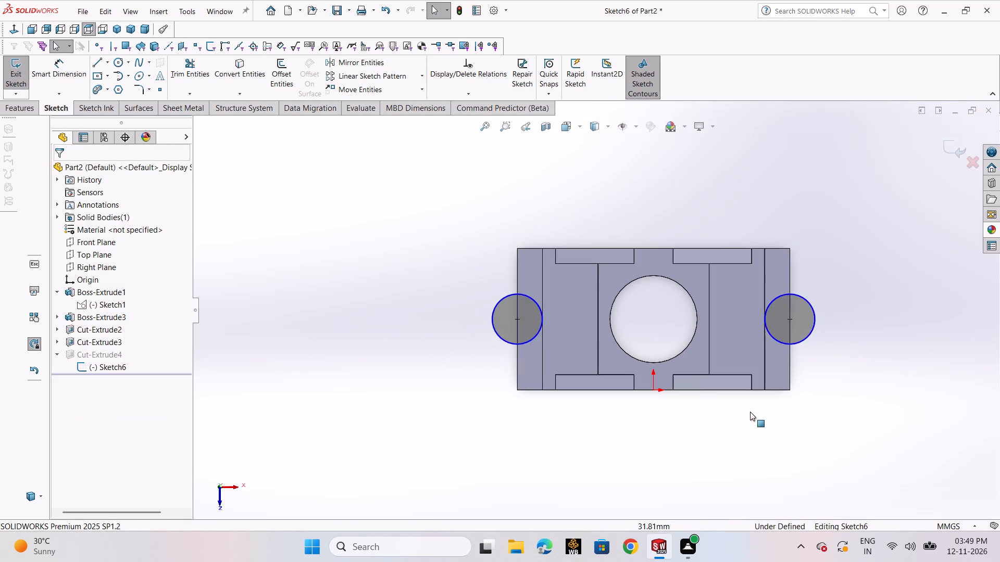
middle_drag(764, 413, 736, 173)
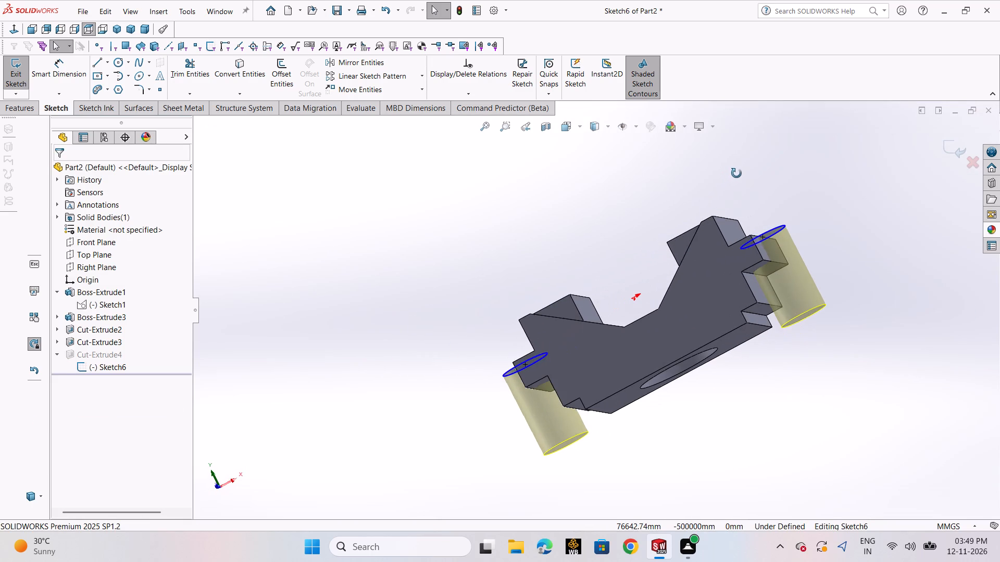
middle_drag(736, 173, 752, 170)
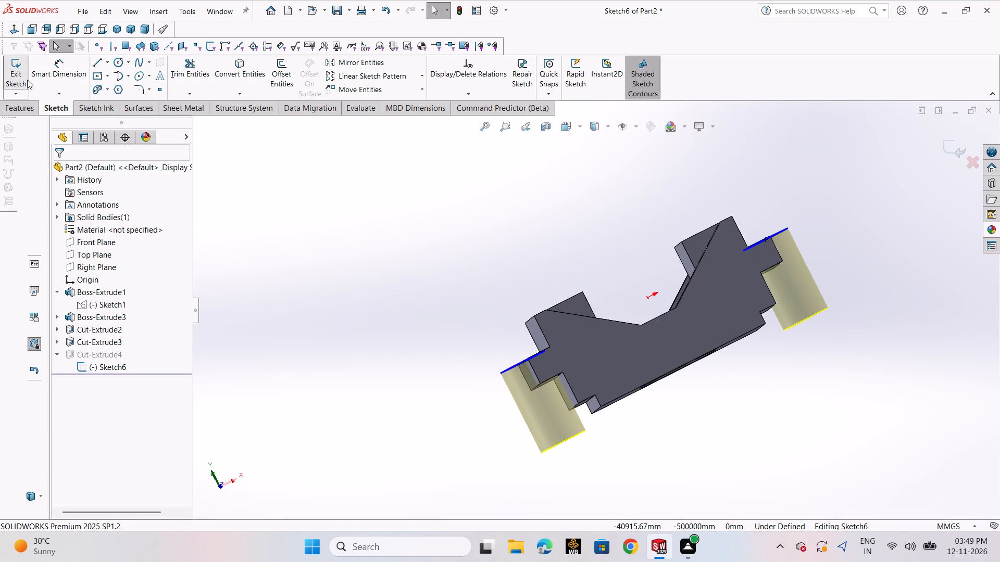
click(22, 77)
click(355, 291)
middle_drag(852, 322, 803, 342)
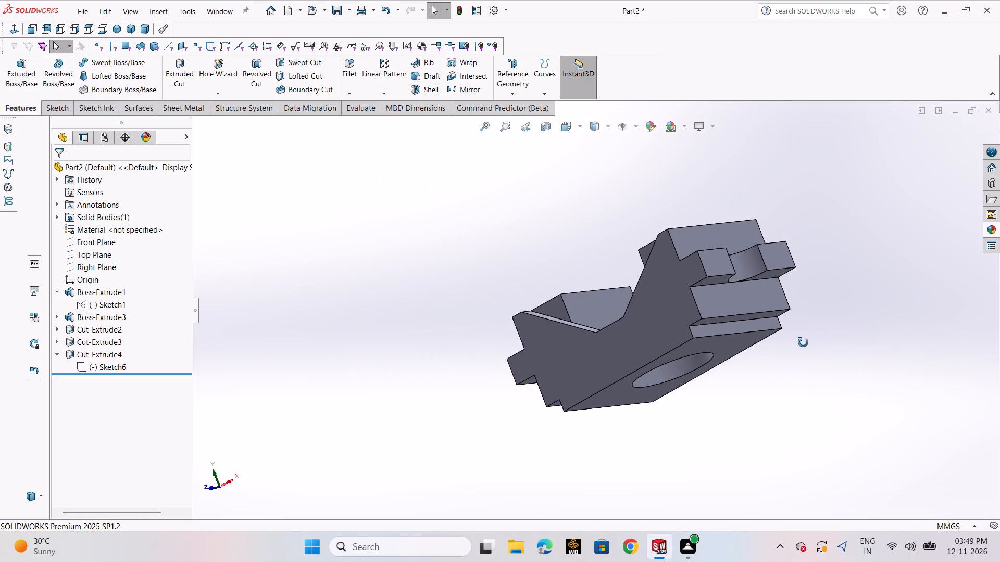
Save the part in the inetenship folder as "stepped v cradle block with large center hole".
middle_drag(803, 342, 831, 475)
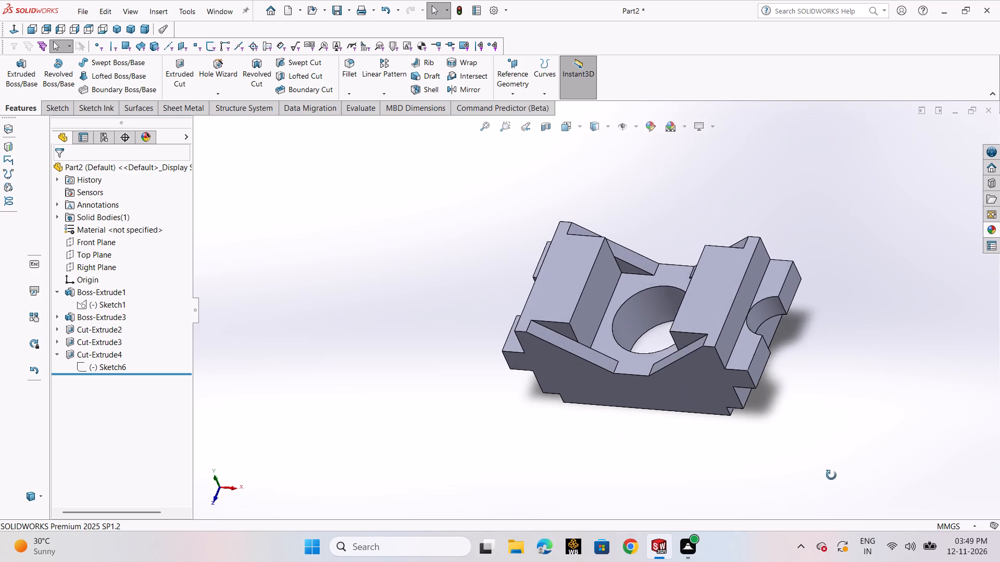
middle_drag(831, 475, 843, 483)
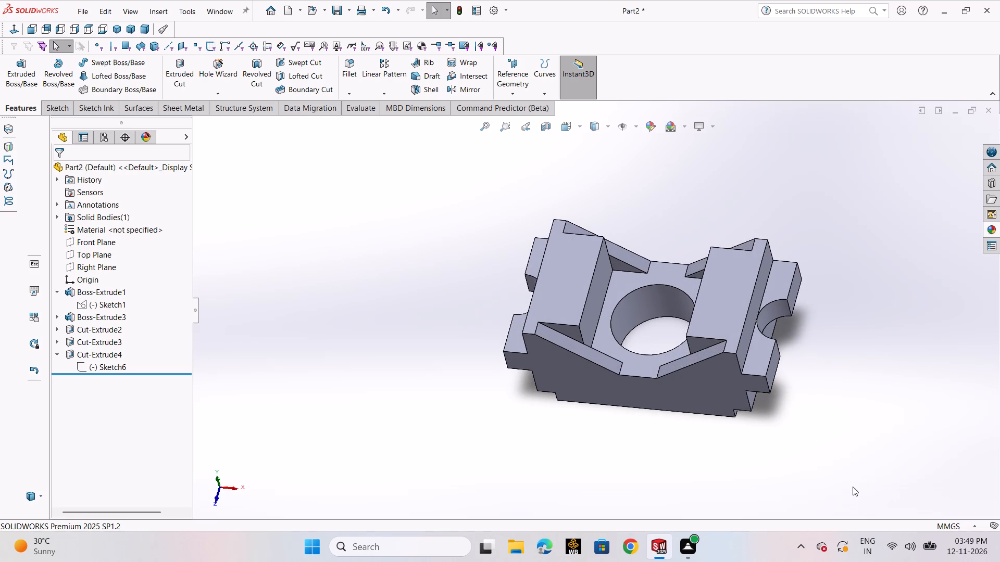
key(ctrl+7)
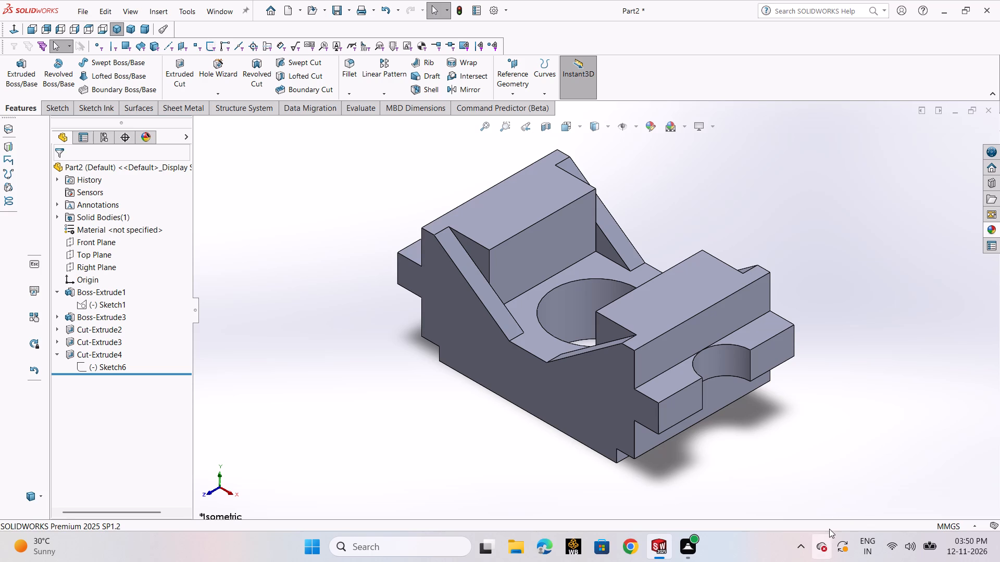
key(ctrl+s)
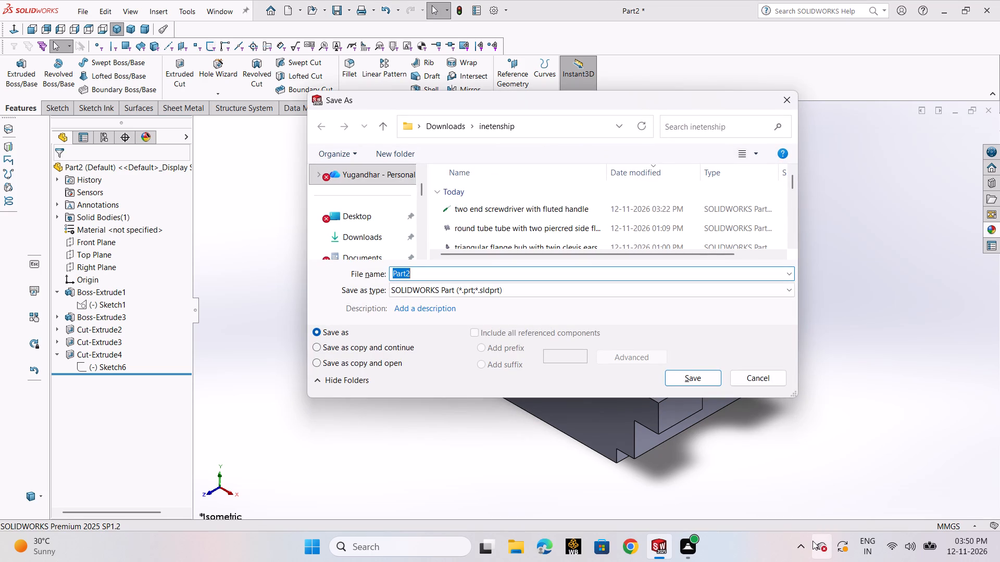
key(BackSpace)
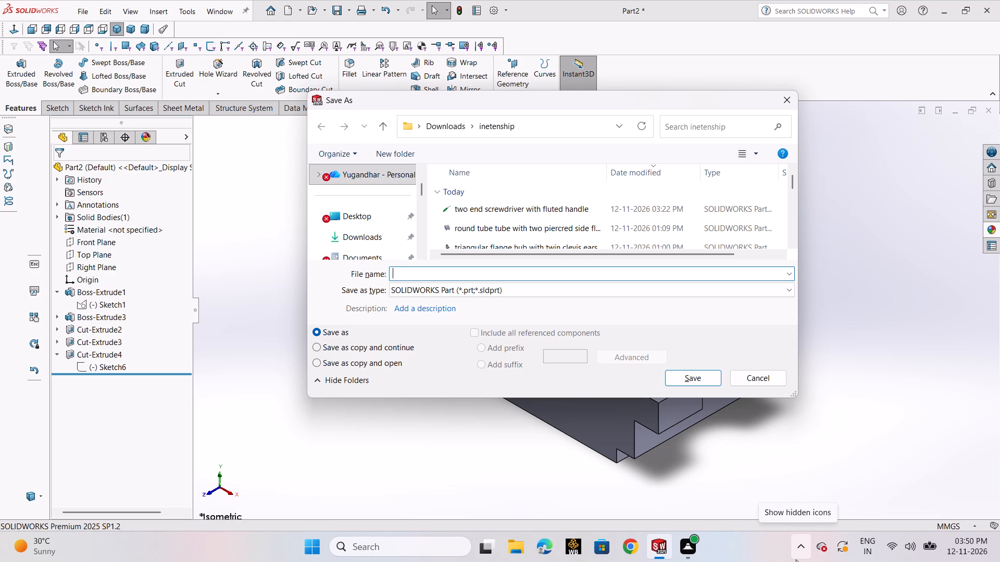
text(ste)
text(pped v)
key(space)
text(crad)
text(le)
key(space)
text(block)
key(space)
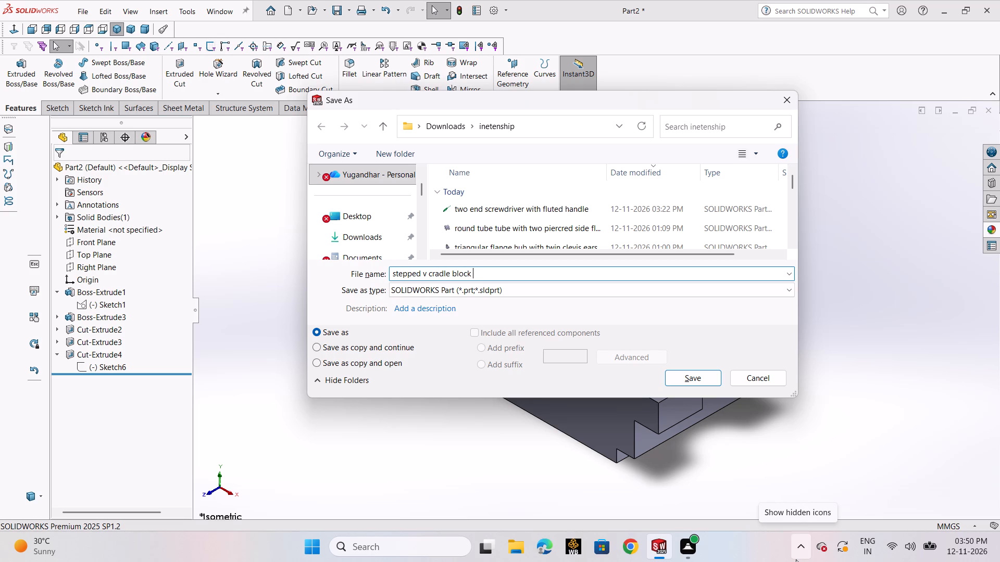
text(with)
key(space)
text(large)
key(space)
text(center hole)
key(Return)
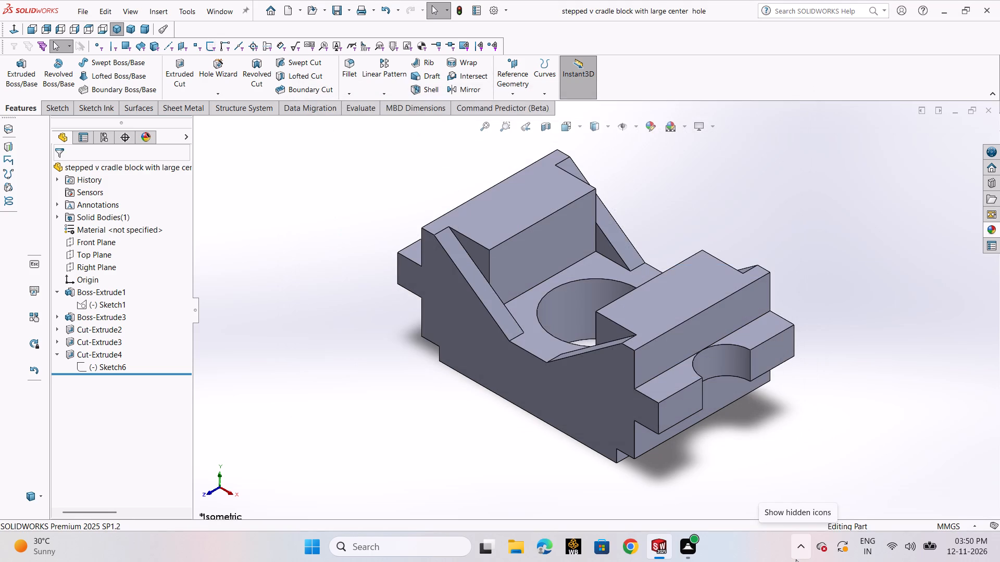
Export the part as an Adobe Portable Document Format (*.pdf) file under the same name in the inetenship folder.
click(79, 7)
click(148, 146)
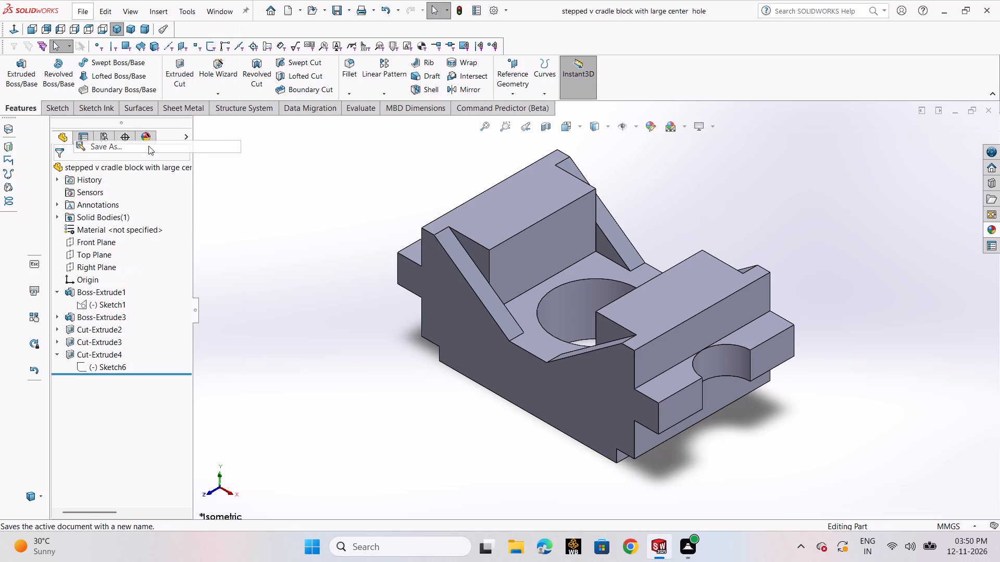
click(565, 292)
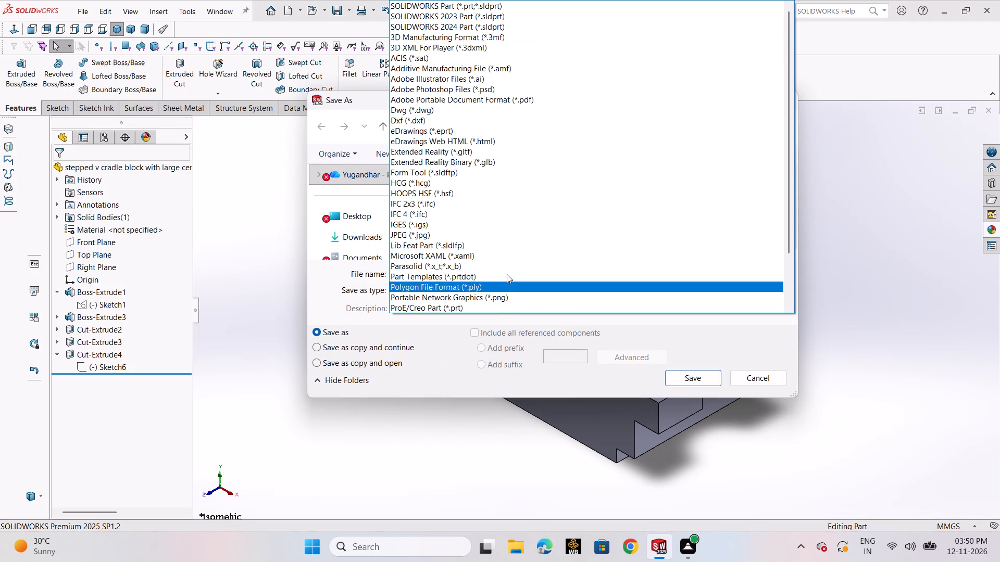
click(539, 101)
click(670, 399)
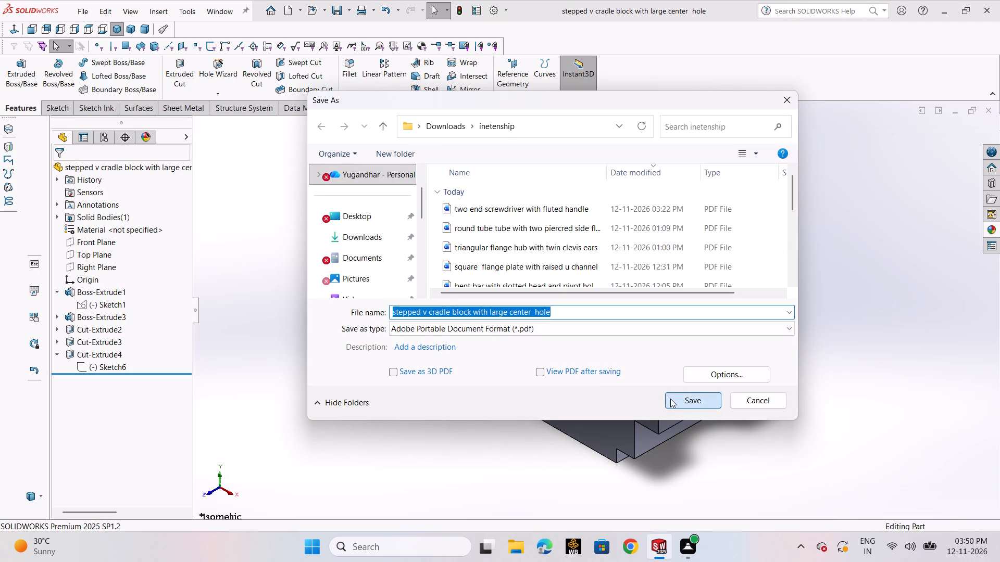